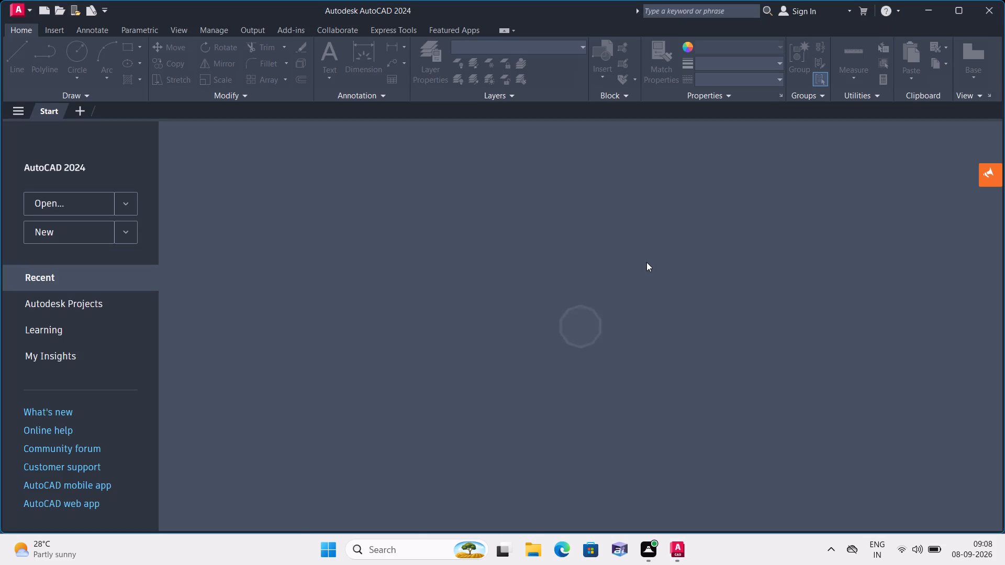
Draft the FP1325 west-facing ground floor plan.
Create a new blank drawing.
scroll(646, 262, up, 1)
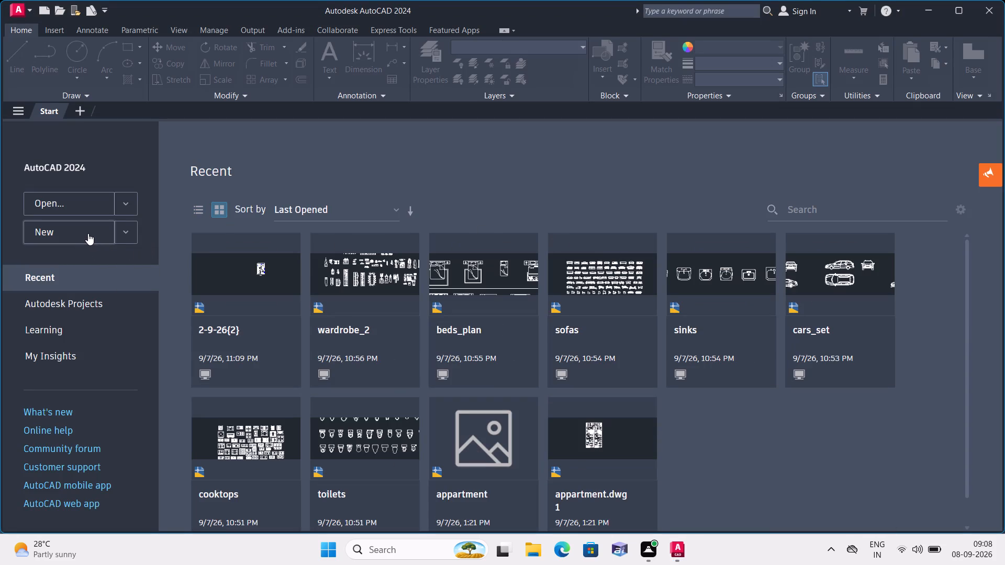
click(88, 232)
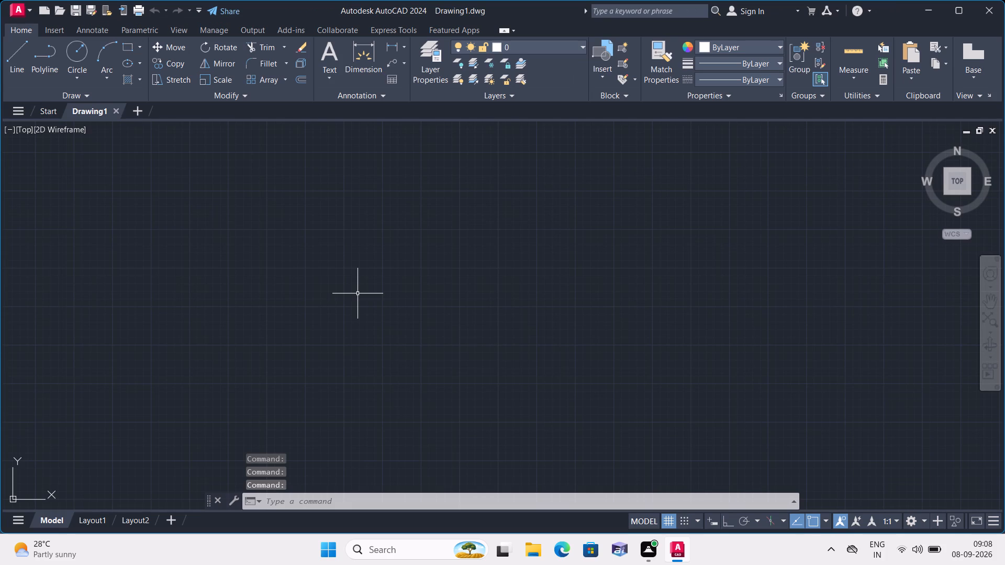
Set the model space limits from 0,0 to 1000,1000.
text(lim)
key(space)
text(0,0 1000)
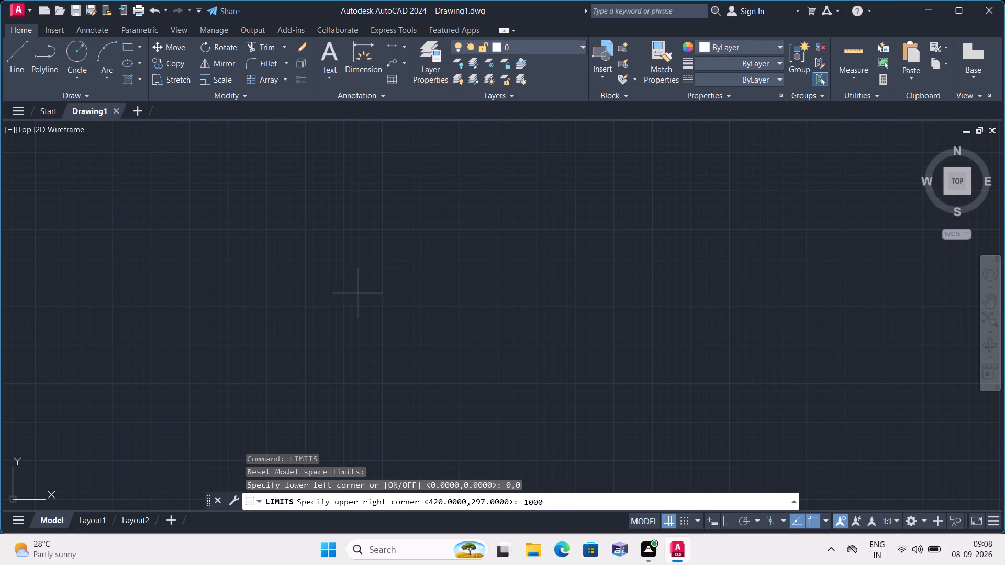
text(,1000)
key(space)
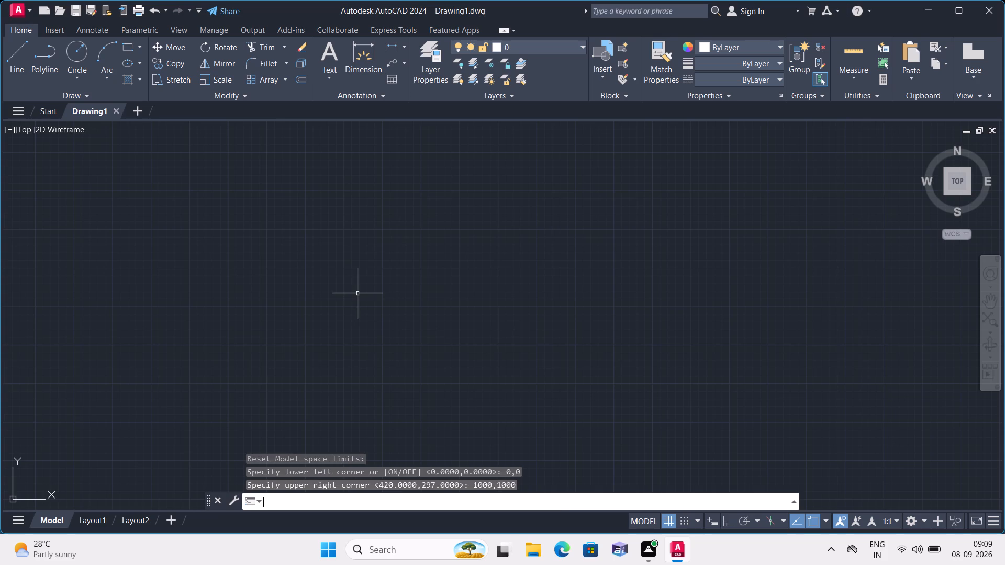
Configure the drawing units to Engineering length with 0'-0" precision and an insertion scale in inches.
text(un)
key(space)
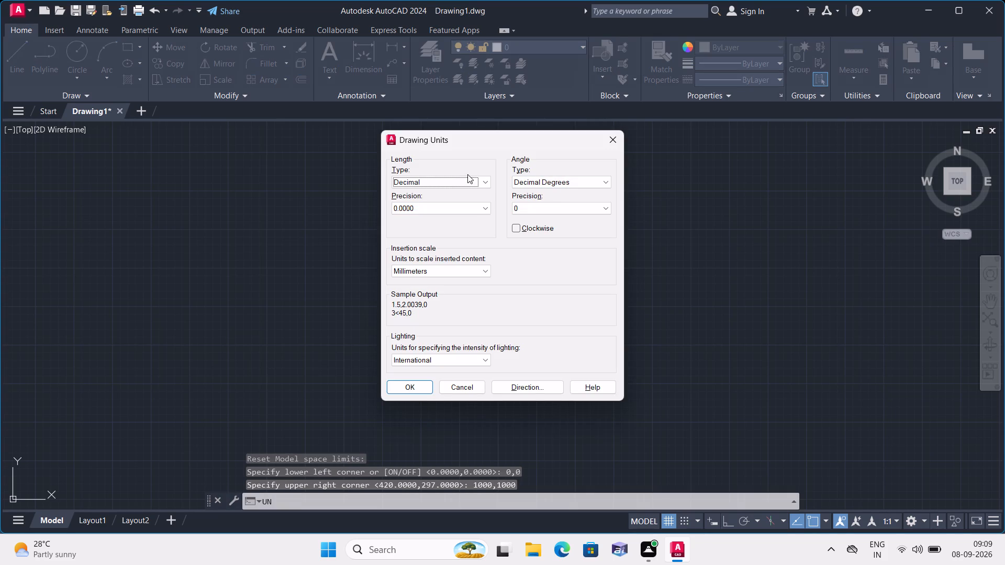
click(484, 184)
click(465, 209)
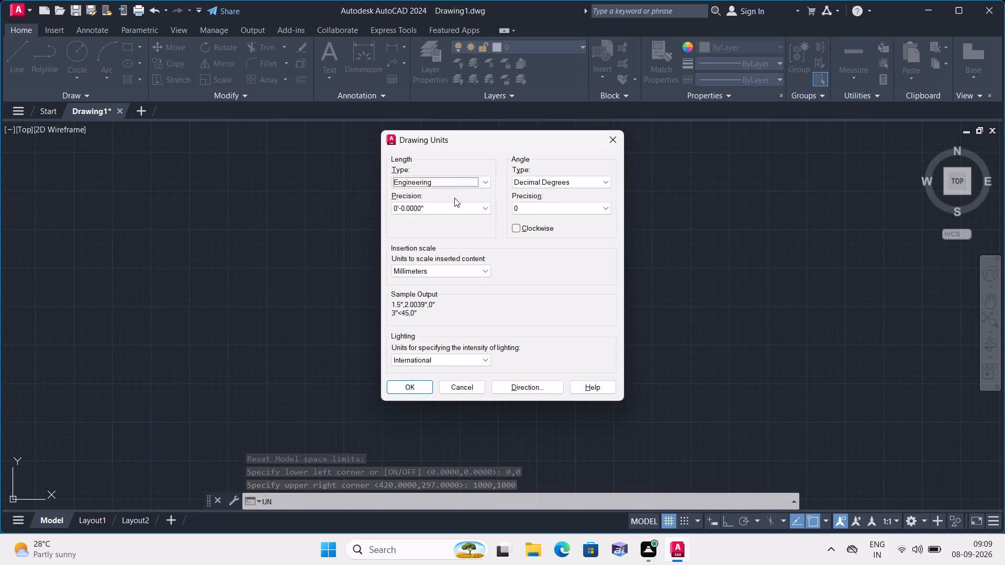
click(454, 206)
click(450, 220)
click(435, 272)
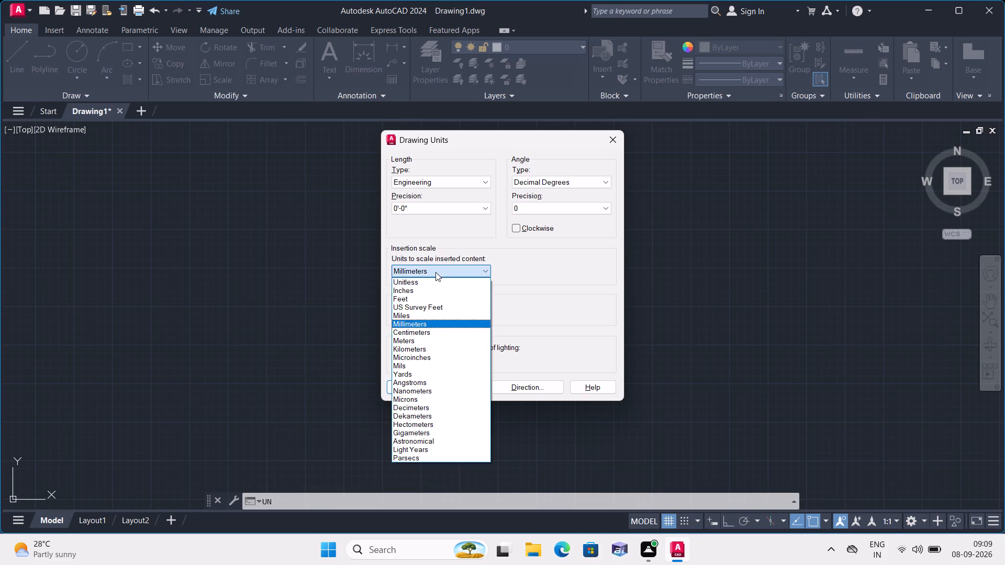
click(431, 290)
click(410, 386)
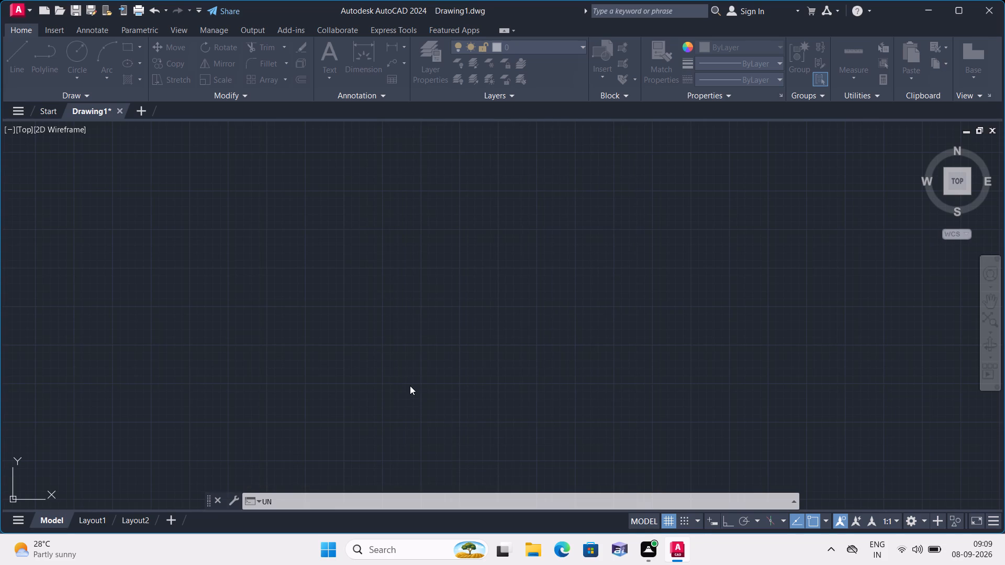
Modify the ISO-25 dimension style's primary units to Engineering format with 0'-0" precision.
text(d)
key(space)
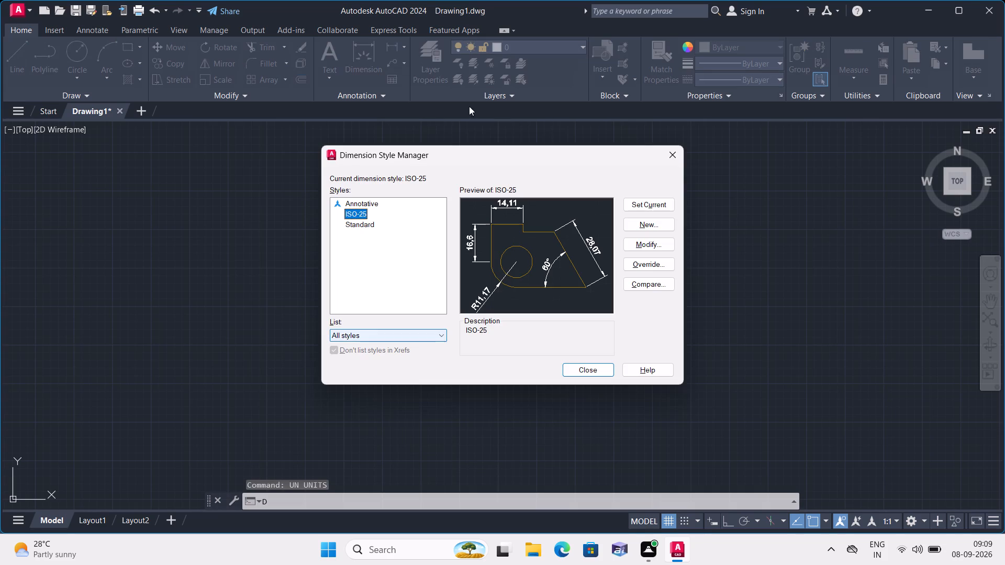
click(654, 241)
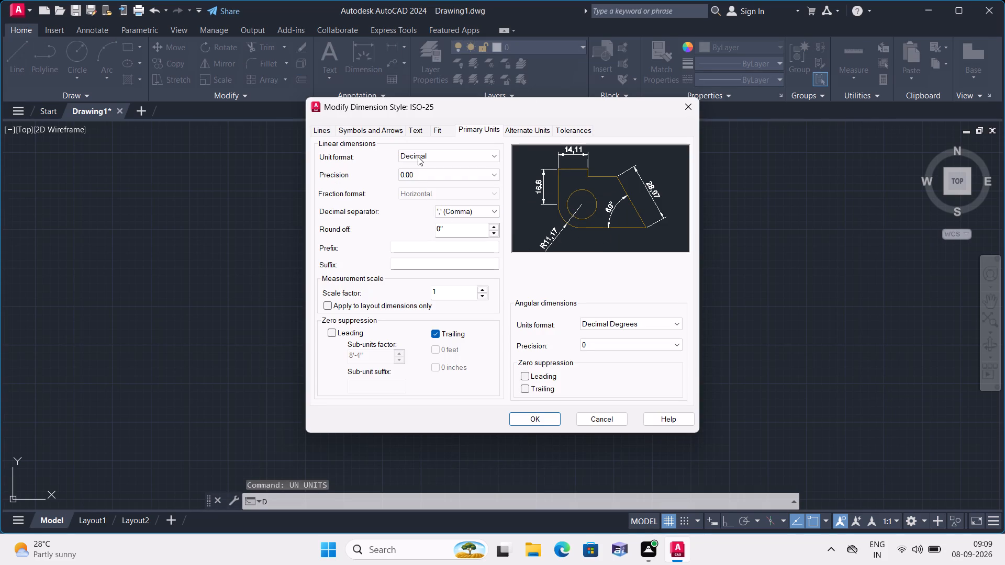
click(422, 150)
click(427, 184)
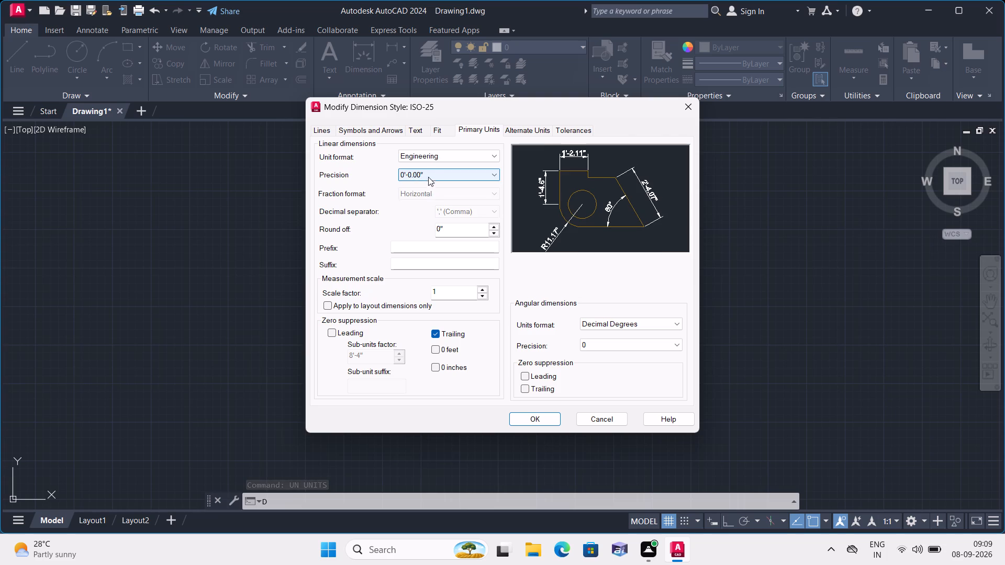
click(429, 174)
click(428, 183)
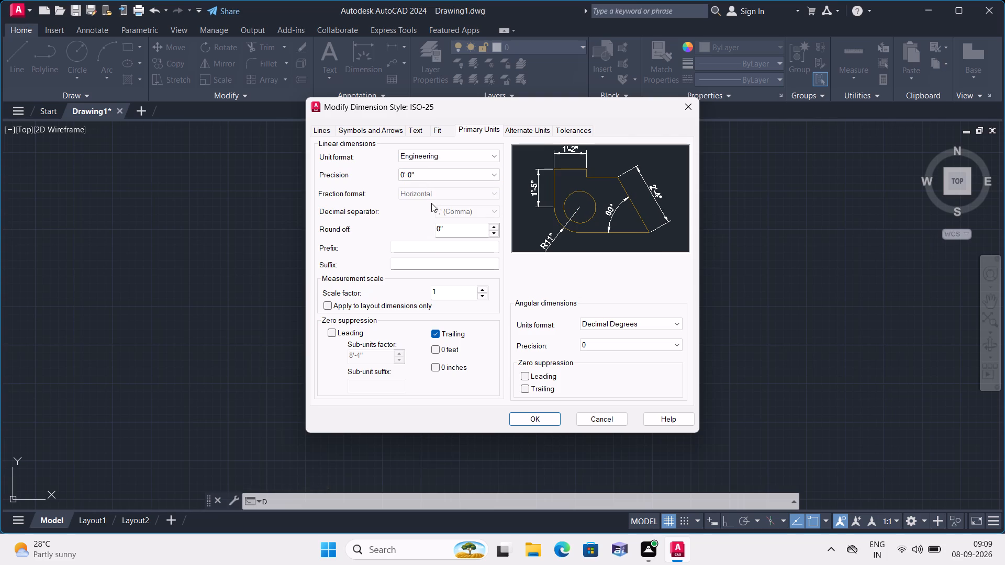
click(540, 423)
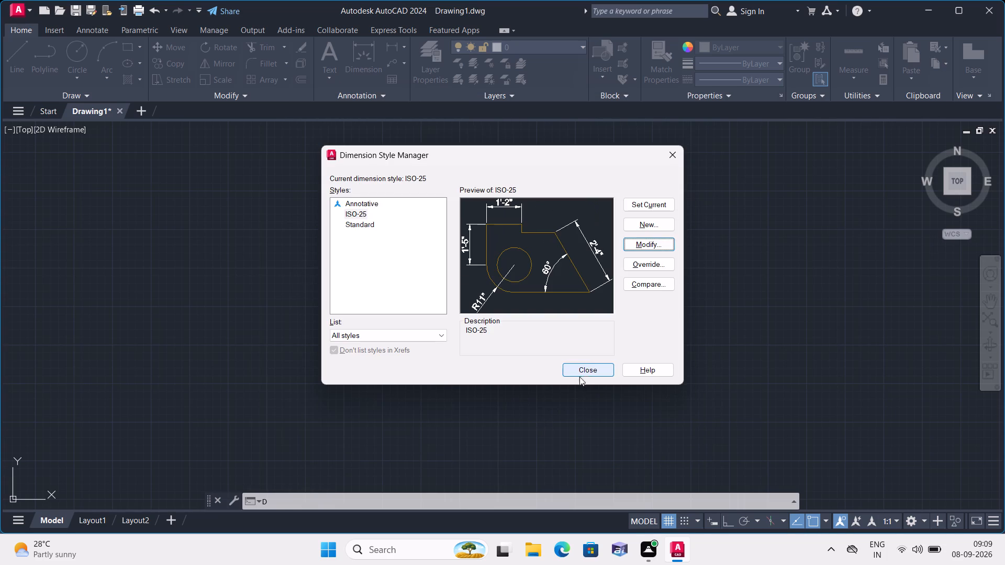
click(586, 370)
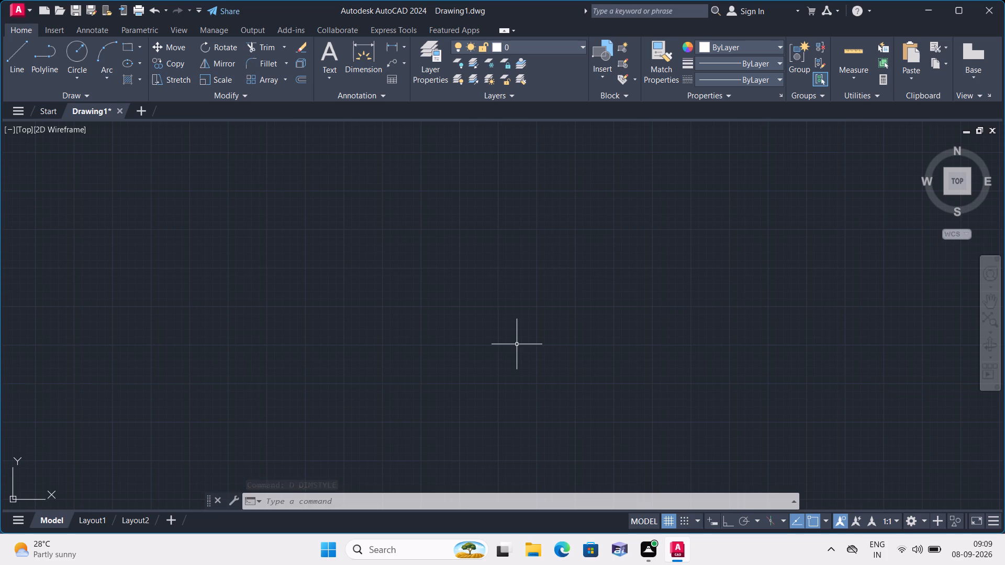
Draw a vertical and a horizontal construction line that cross near the top of the drawing area.
text(xl v)
key(space)
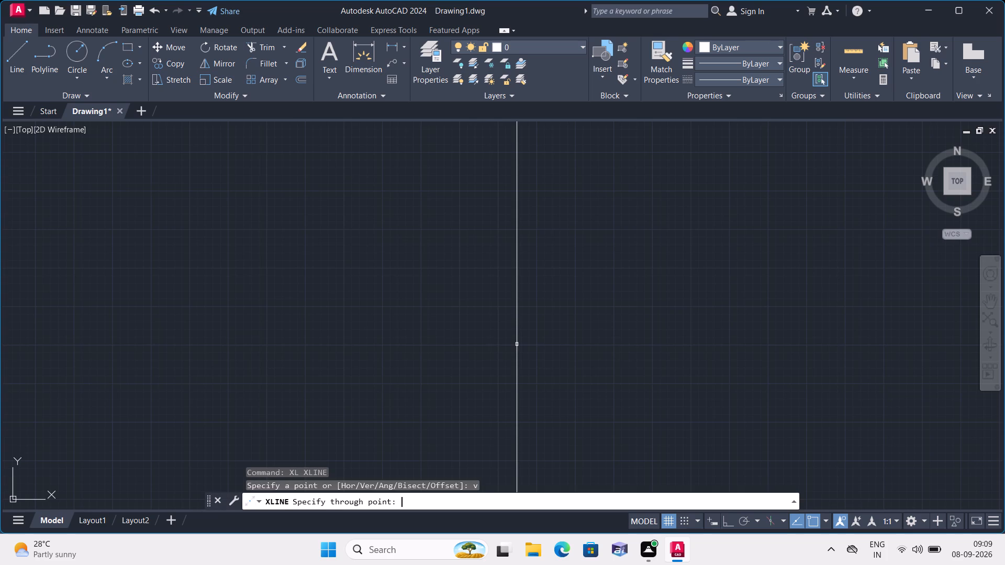
click(517, 344)
click(513, 342)
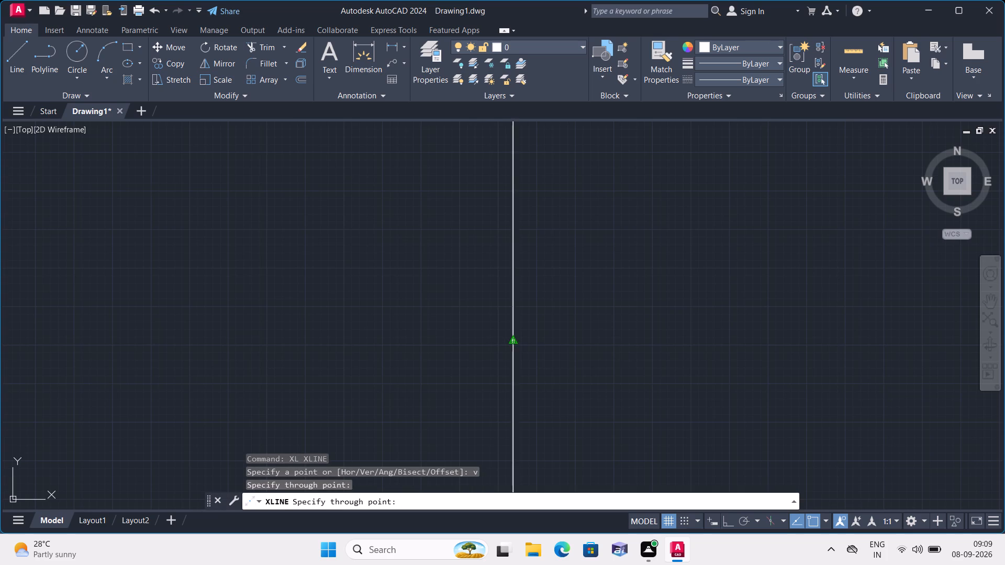
key(Escape)
key(space)
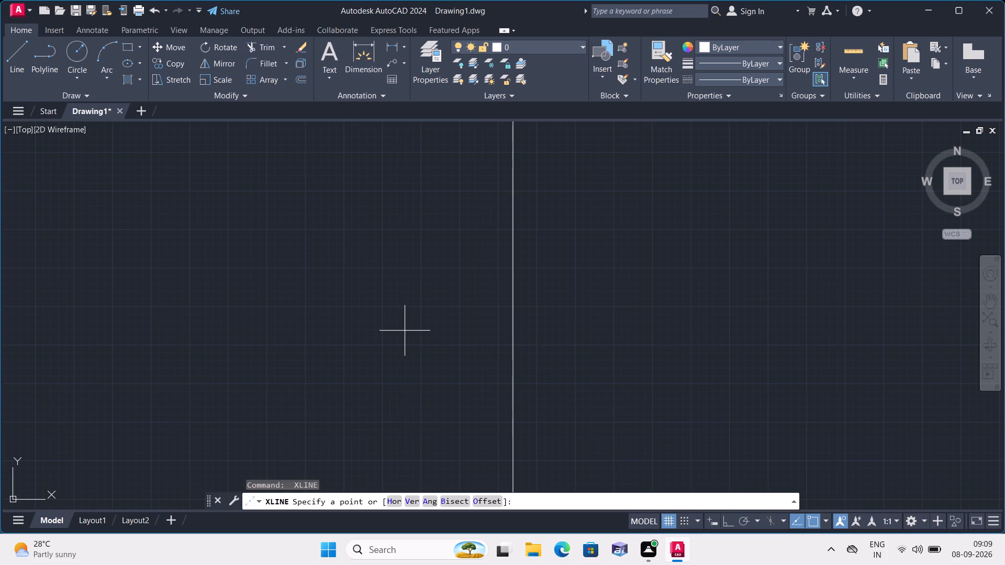
text(h)
key(space)
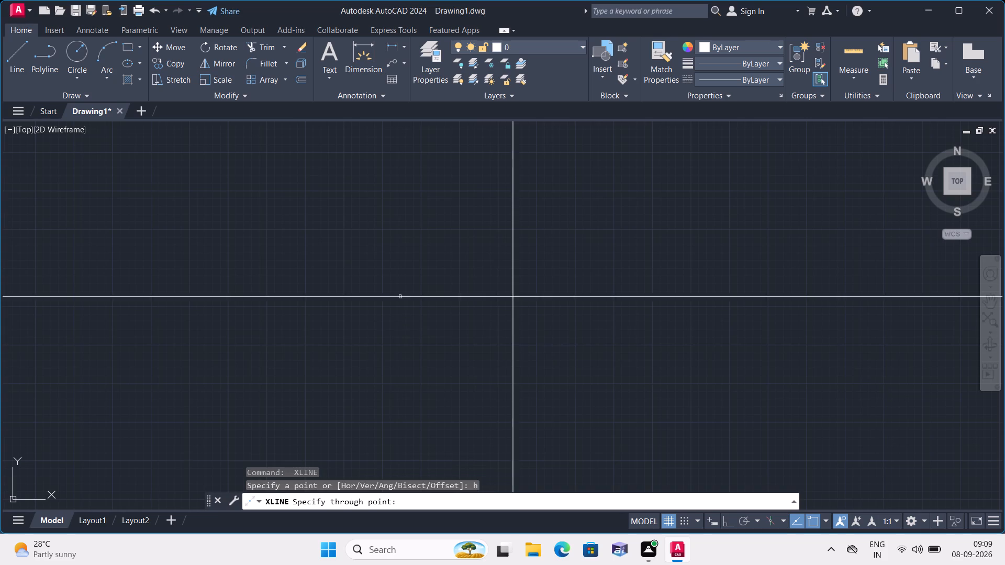
click(445, 137)
click(443, 135)
key(Escape)
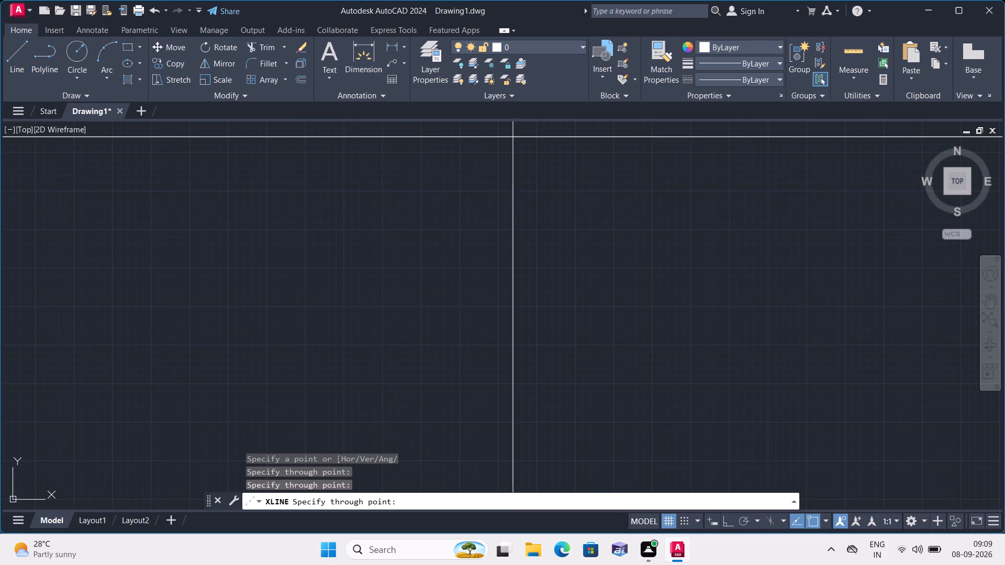
Trim the two construction lines beyond their crossing so they form the upper-left corner of the plan.
text(trim)
key(space)
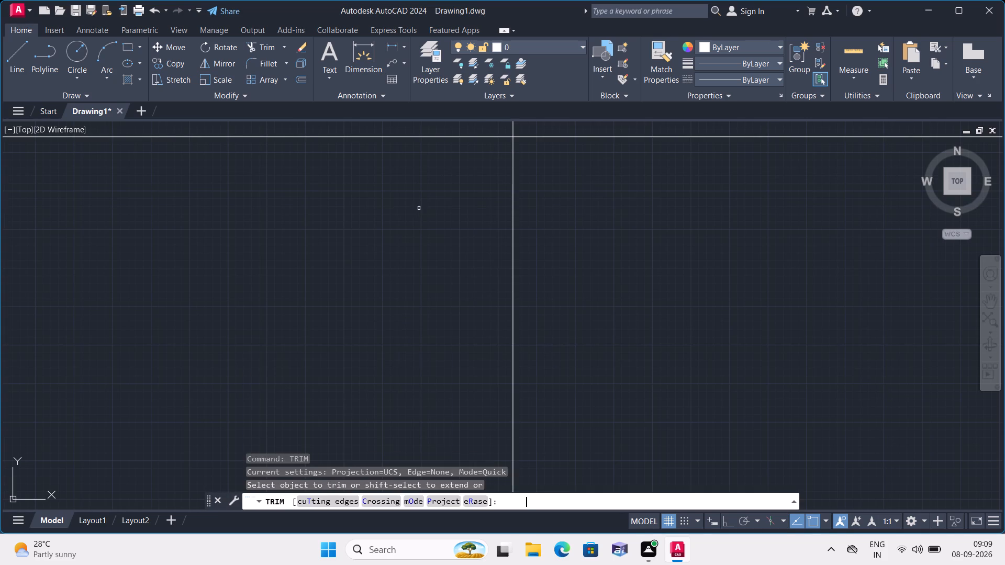
scroll(428, 239, down, 2)
click(470, 169)
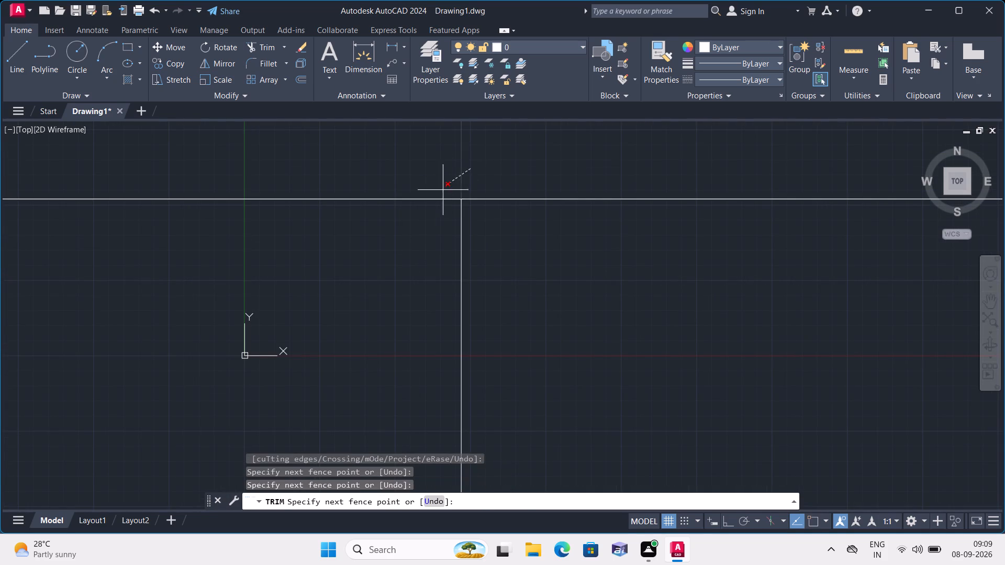
click(417, 220)
key(Escape)
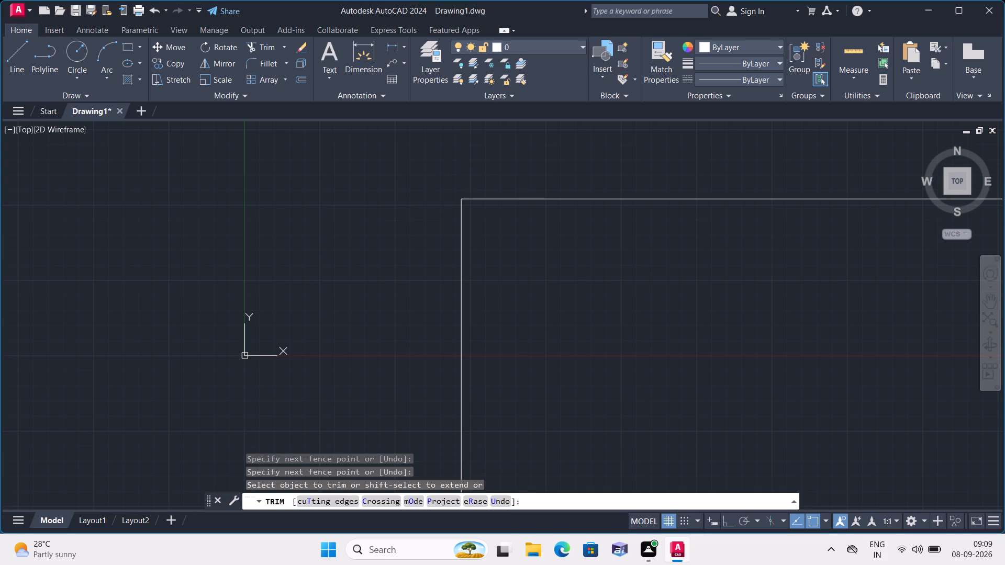
Offset the top and left outer lines 9" inward to form the outer wall thickness.
text(offset 9")
key(space)
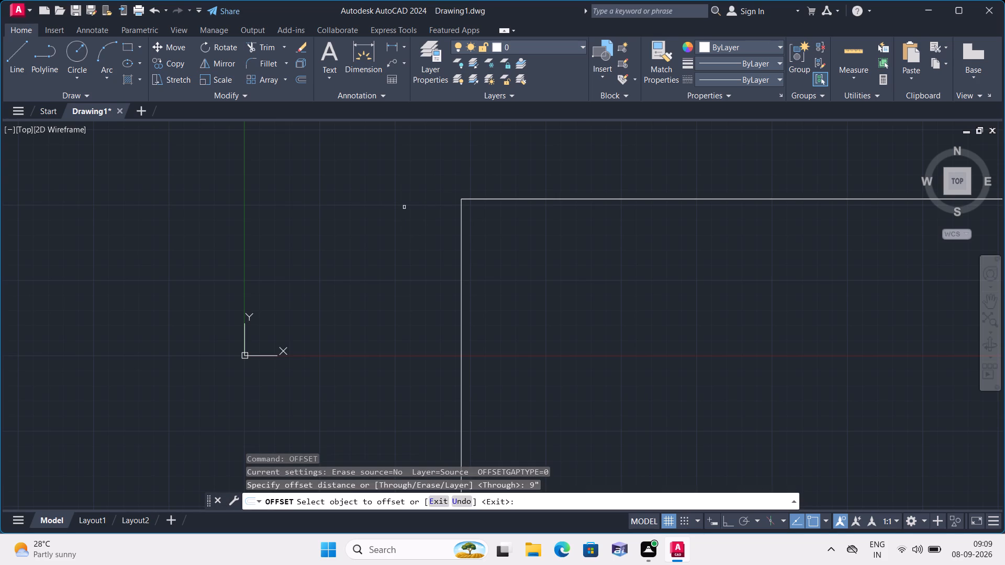
click(549, 198)
click(555, 232)
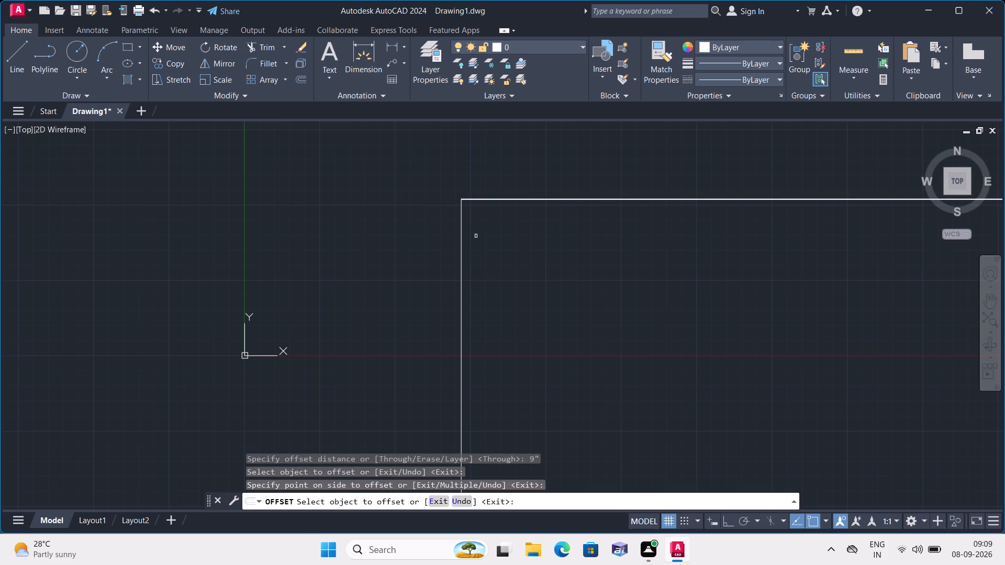
click(462, 237)
click(491, 236)
scroll(491, 236, up, 1)
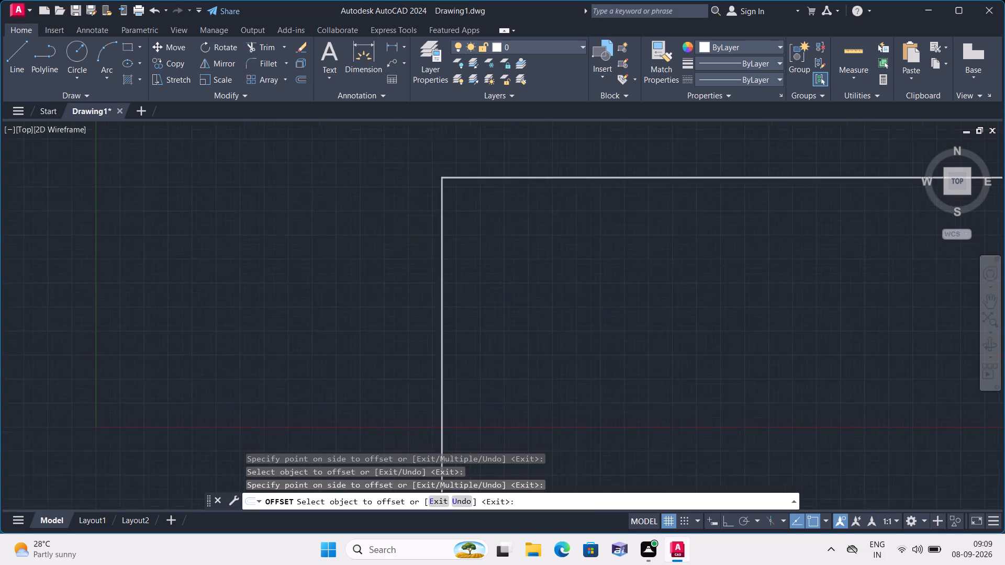
scroll(491, 236, up, 3)
middle_drag(475, 206, 375, 403)
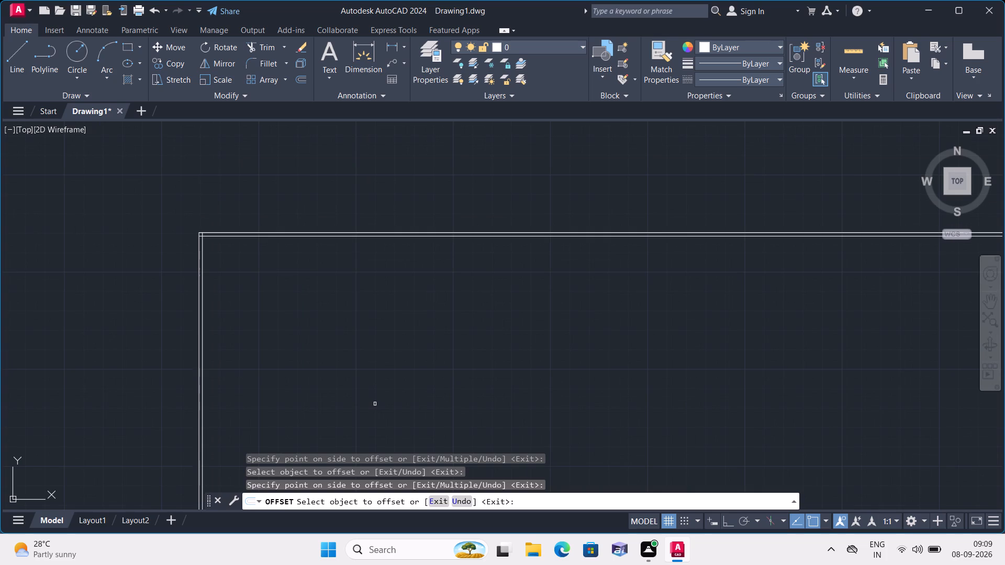
key(space)
Offset the inner line of the left wall 10'6" to the right for the first room's width.
key(space)
text(10'6")
key(space)
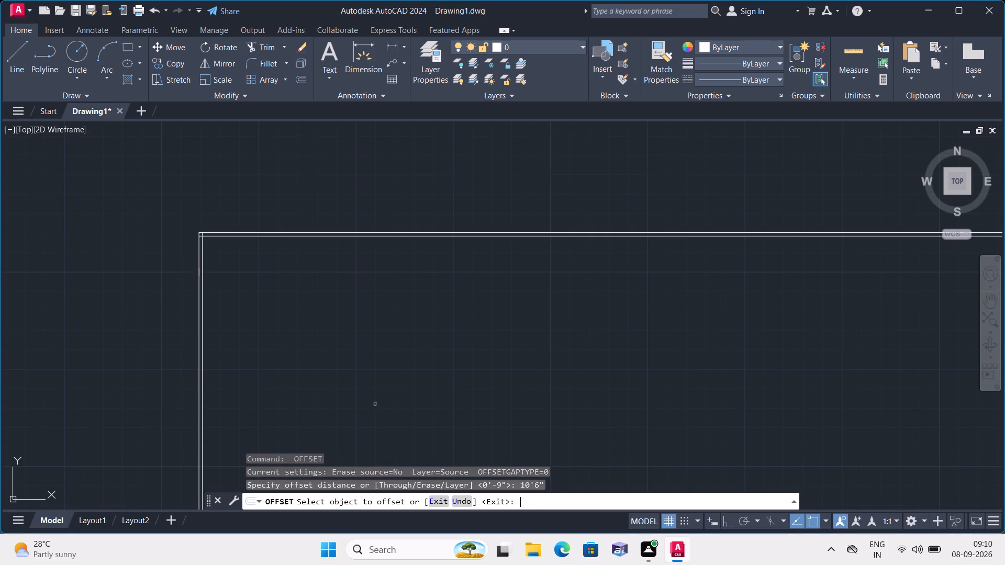
scroll(198, 321, up, 2)
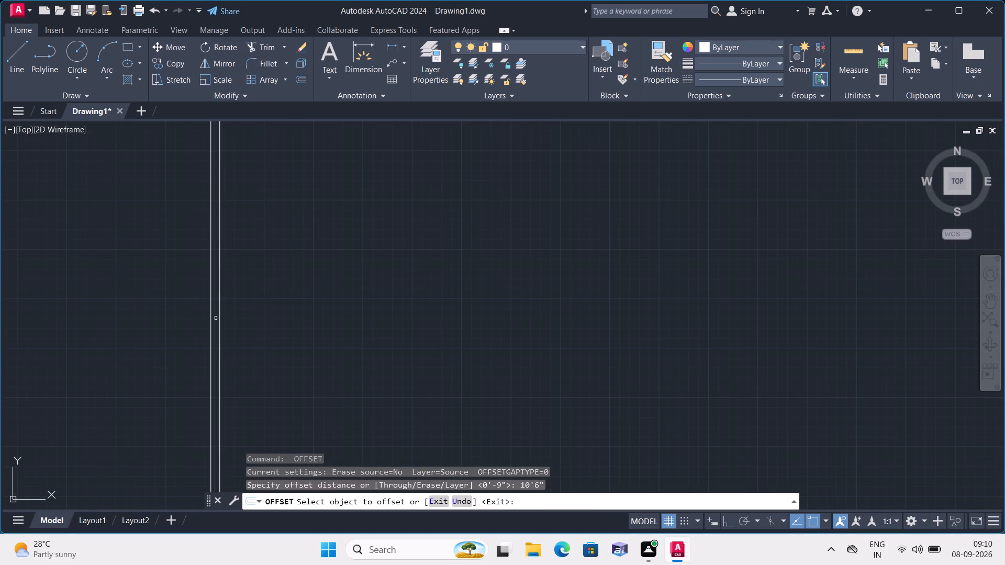
click(218, 321)
click(407, 320)
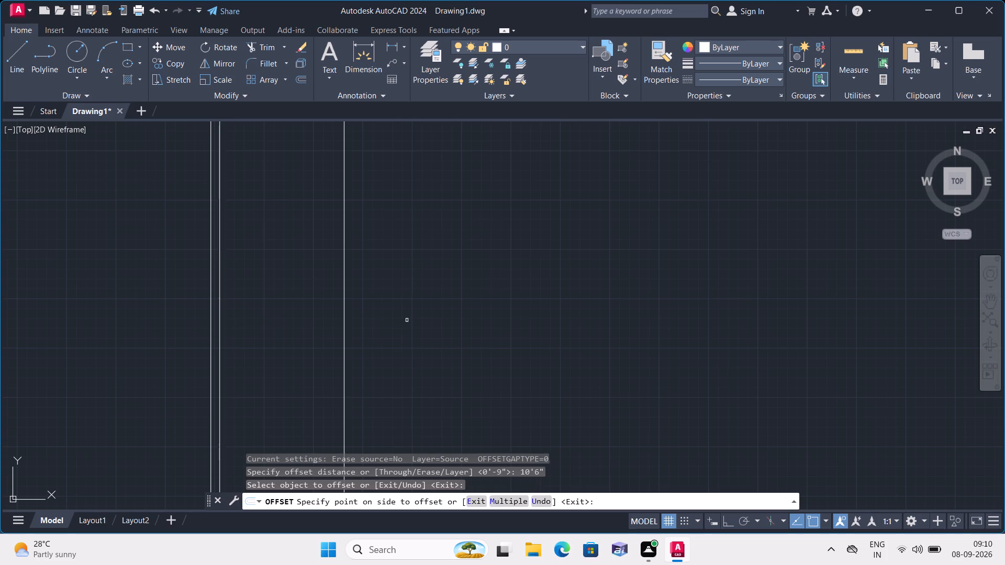
key(space)
Offset the new vertical room line 4.5" to the right to form the partition wall.
key(space)
text(4.5")
key(space)
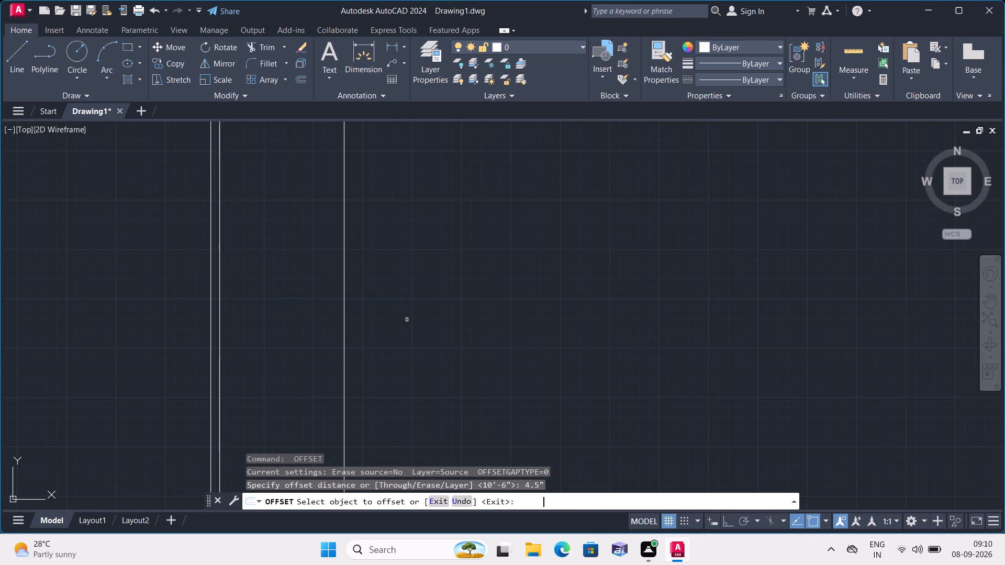
click(345, 318)
click(444, 317)
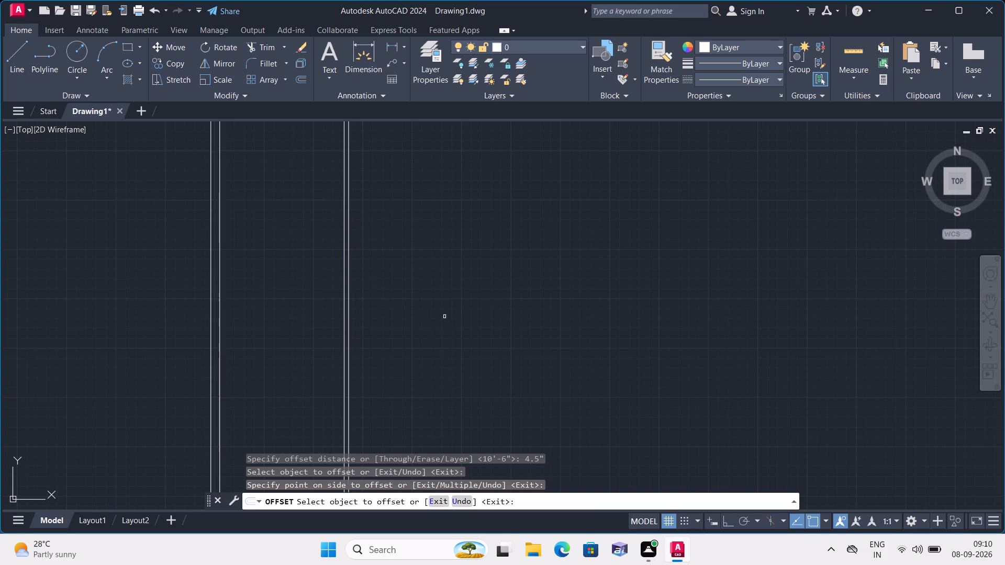
key(space)
Offset the partition wall's right-hand line 10' to the right for the second room's width.
key(space)
text(10')
key(space)
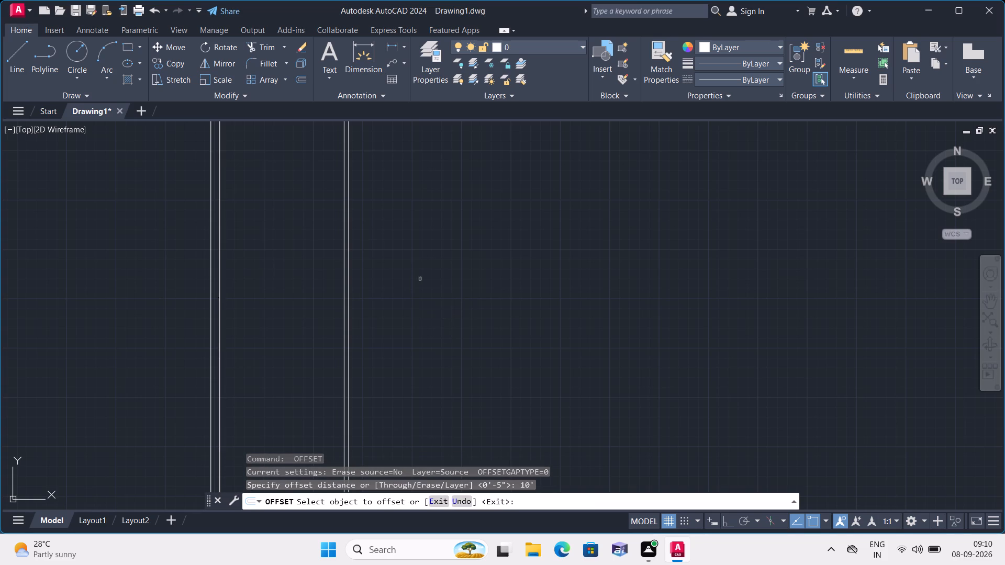
scroll(364, 296, up, 2)
click(322, 293)
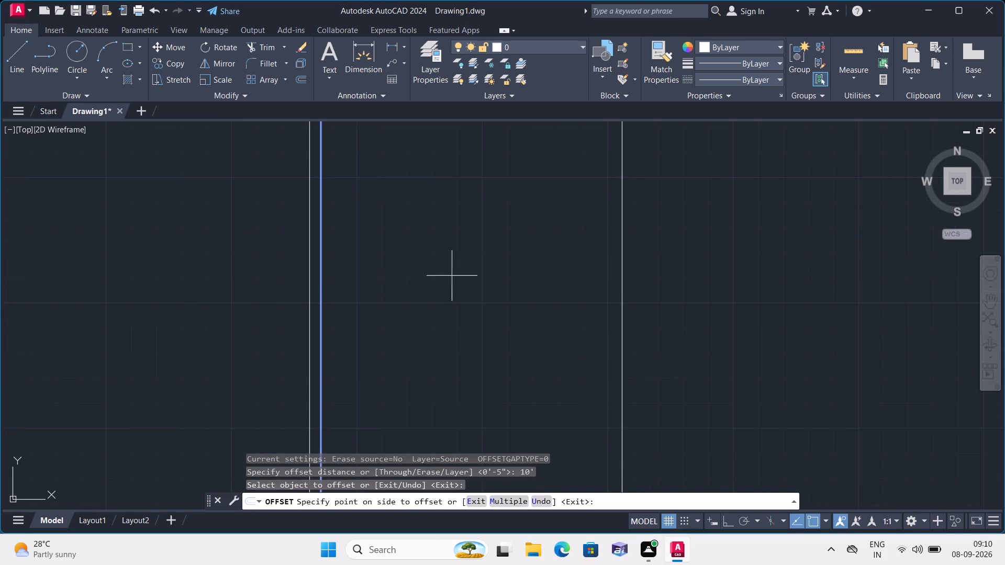
click(452, 275)
scroll(498, 272, down, 3)
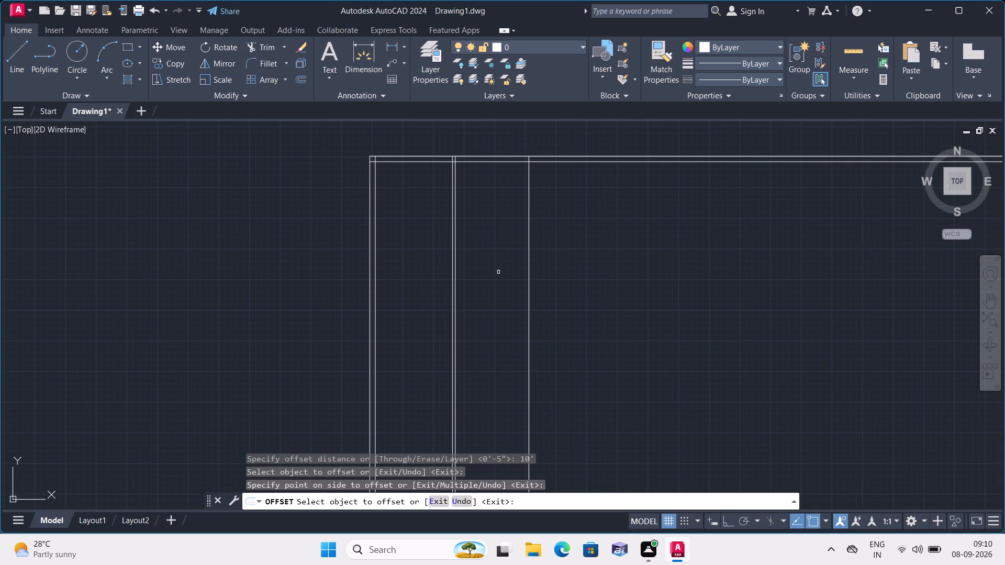
click(498, 272)
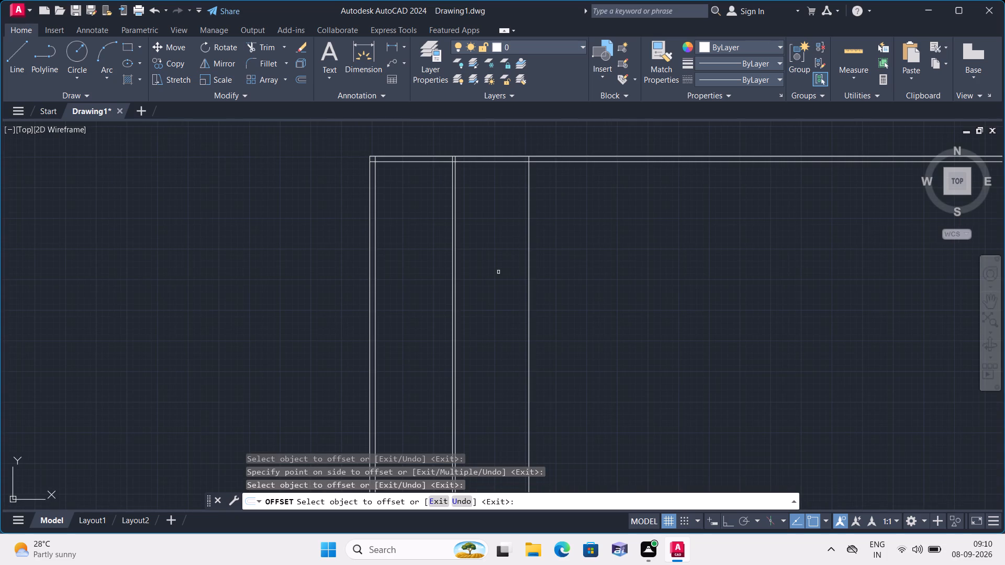
Offset the second room's right-hand vertical line 9" to the right to form the wall thickness.
key(space)
key(space)
text(9")
key(space)
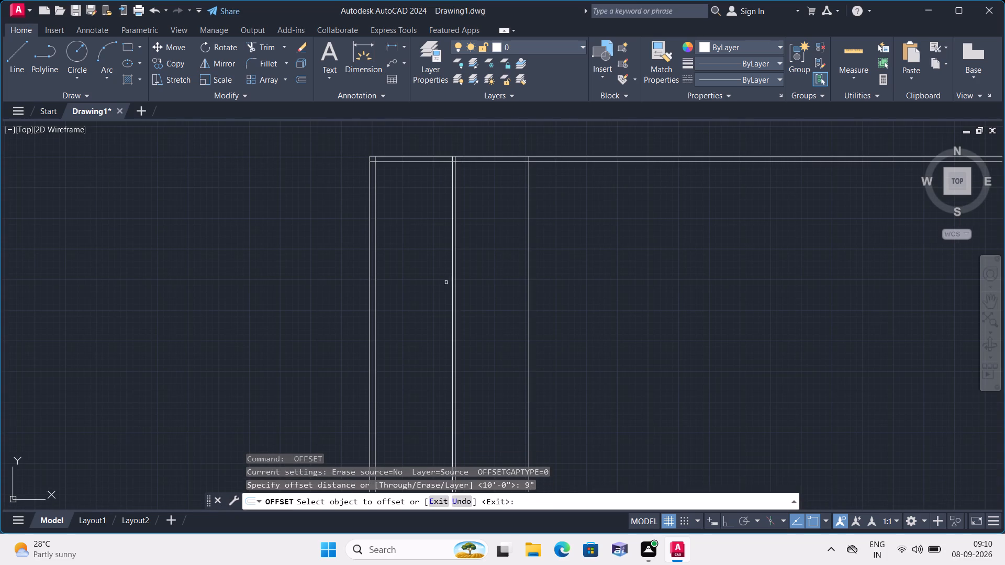
click(529, 270)
click(564, 264)
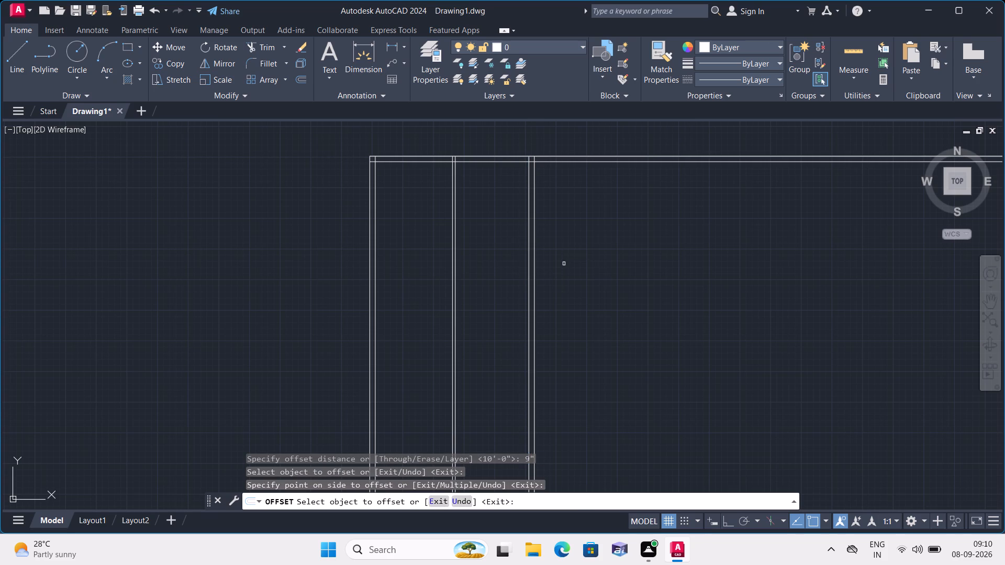
key(space)
Offset the inner line of the top wall 12' downward for the depth of the top row of rooms.
key(space)
text(12')
key(space)
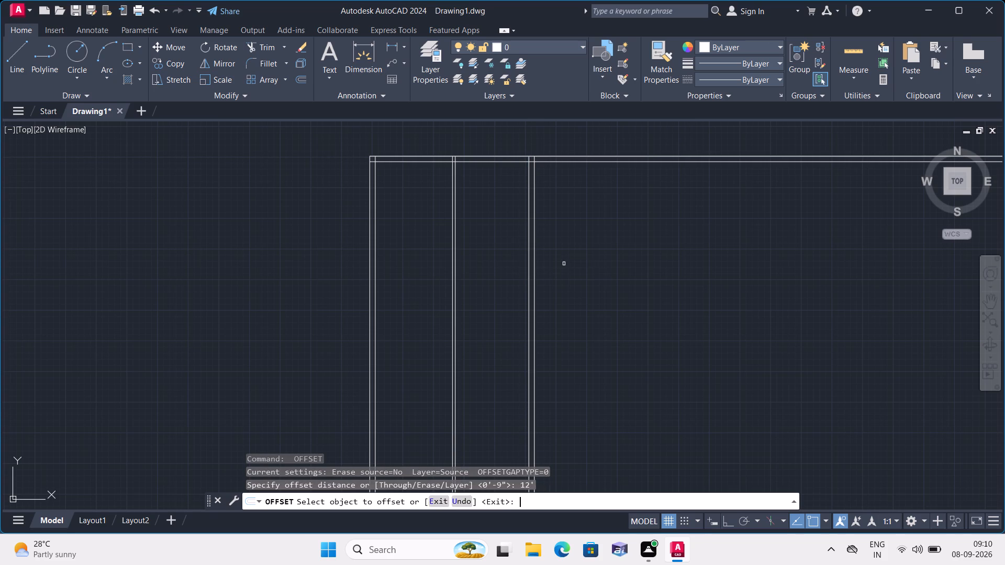
scroll(530, 212, up, 2)
scroll(360, 163, down, 2)
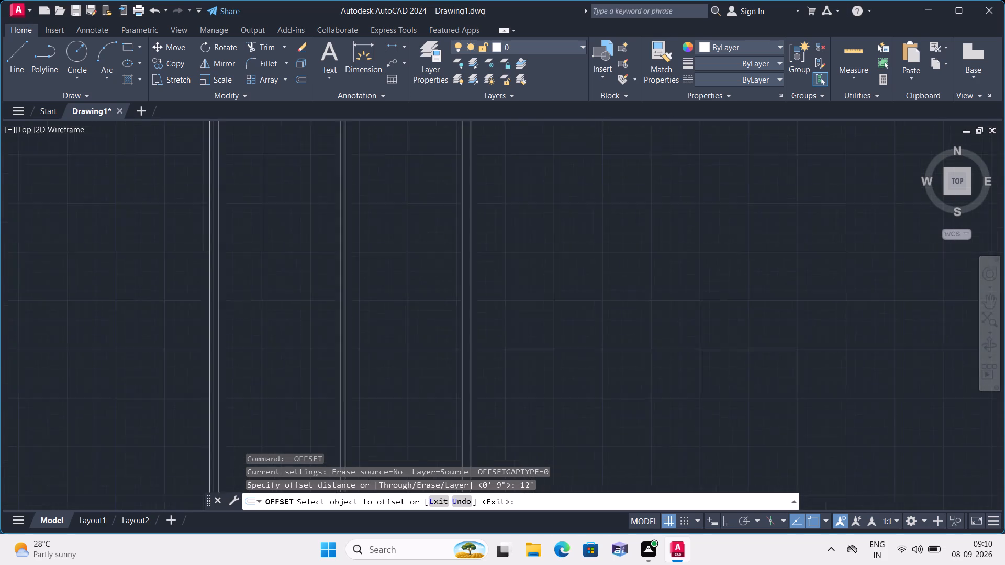
scroll(360, 163, down, 1)
scroll(339, 146, up, 2)
click(334, 142)
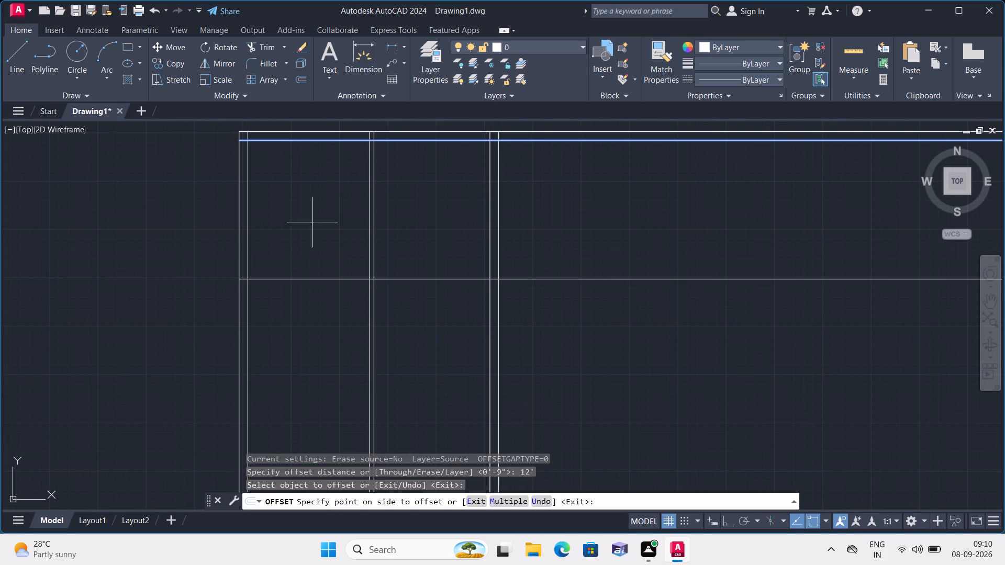
click(309, 320)
key(space)
Offset the new horizontal room line 4.5" downward to form the first horizontal partition wall.
key(space)
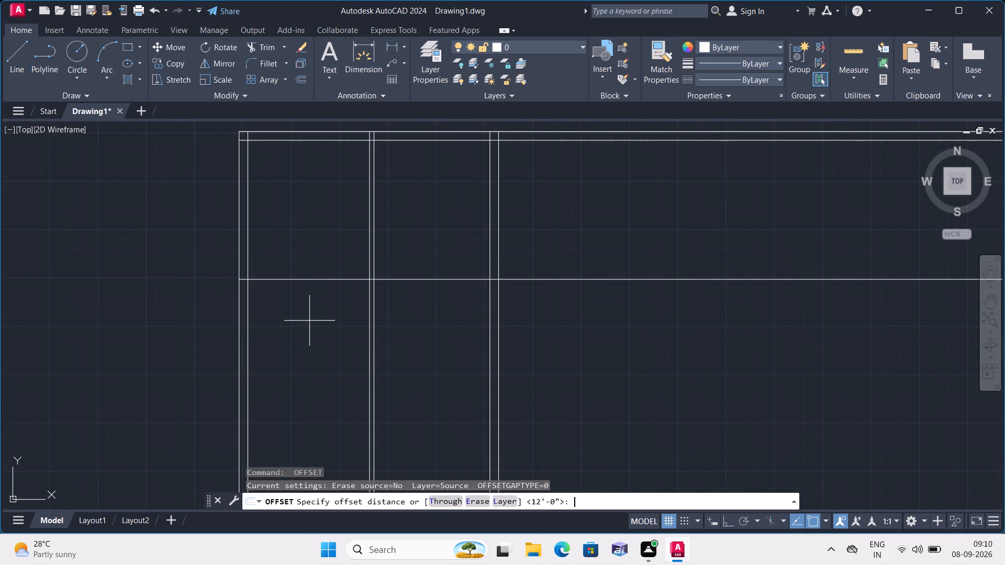
text(4.5")
key(space)
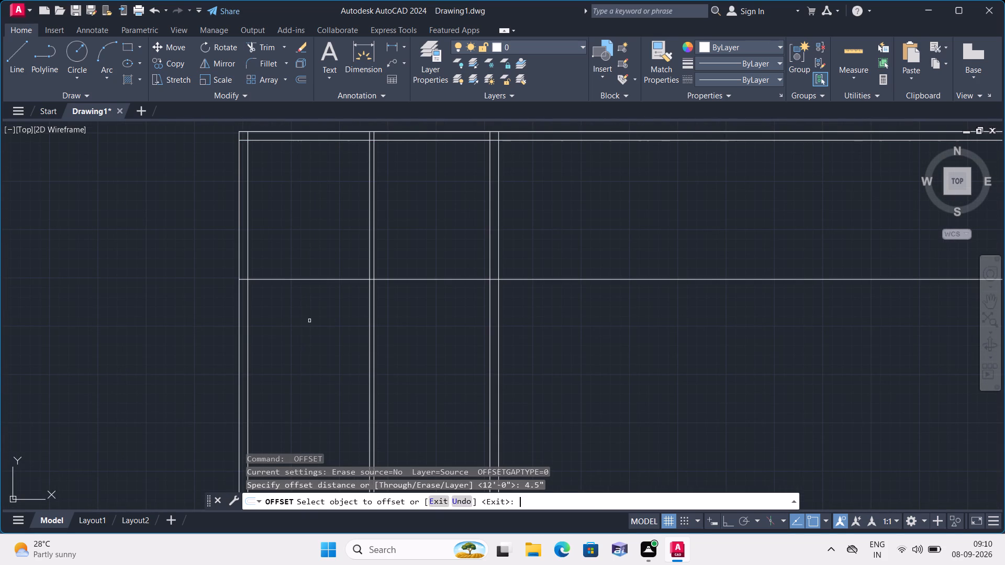
click(308, 279)
click(315, 310)
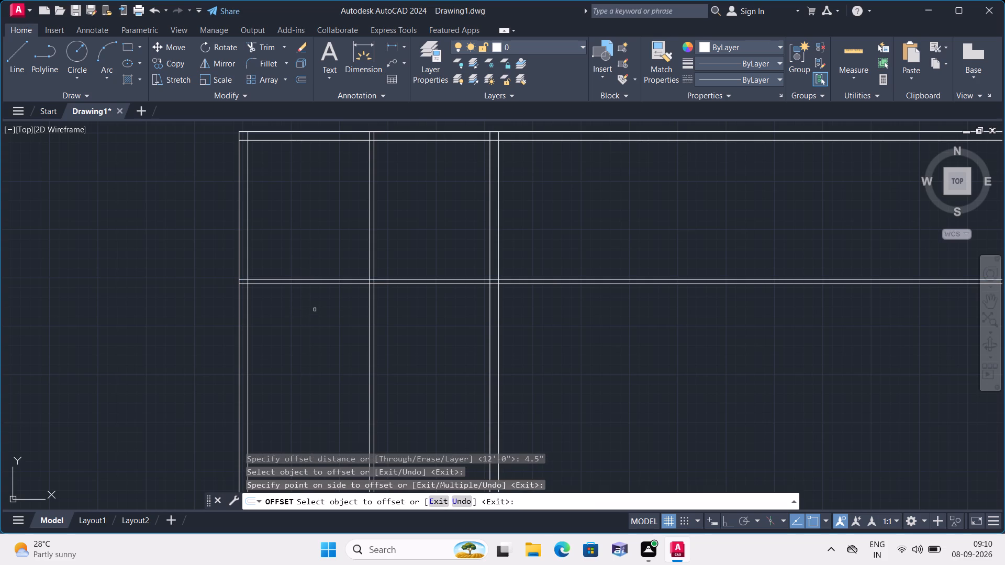
key(space)
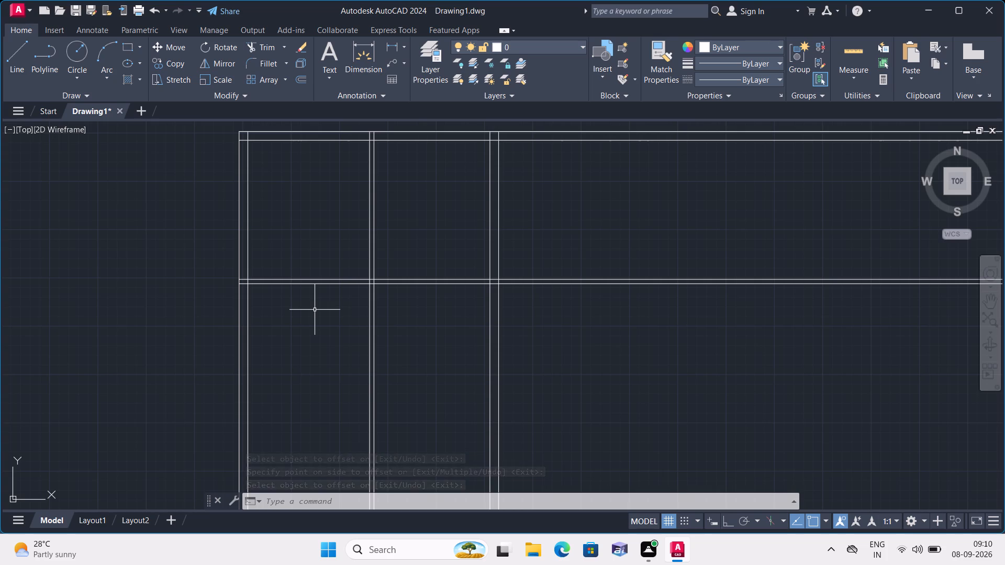
Offset the lower line of the first horizontal partition 12'8" downward for the second row's depth.
key(space)
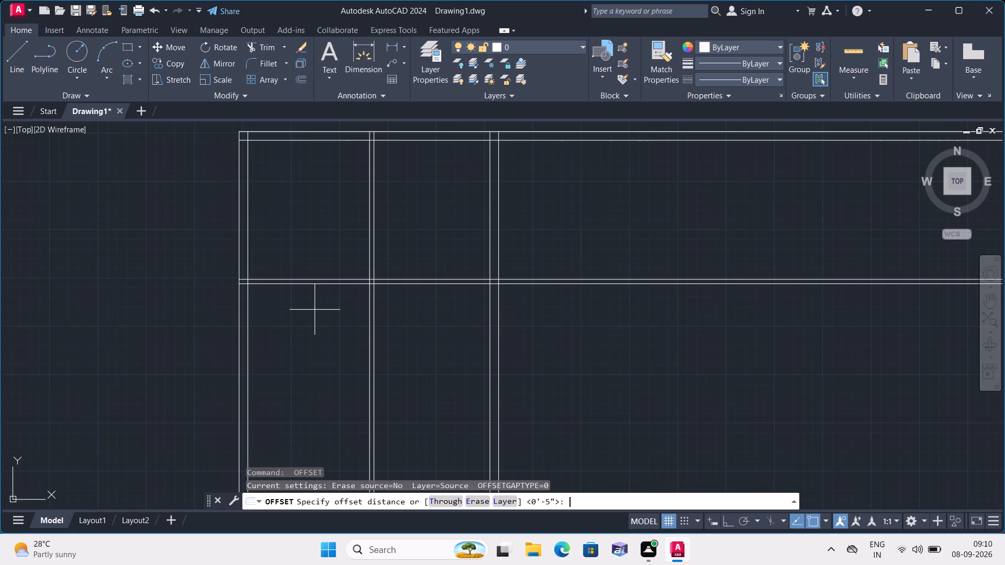
text(12'8")
key(space)
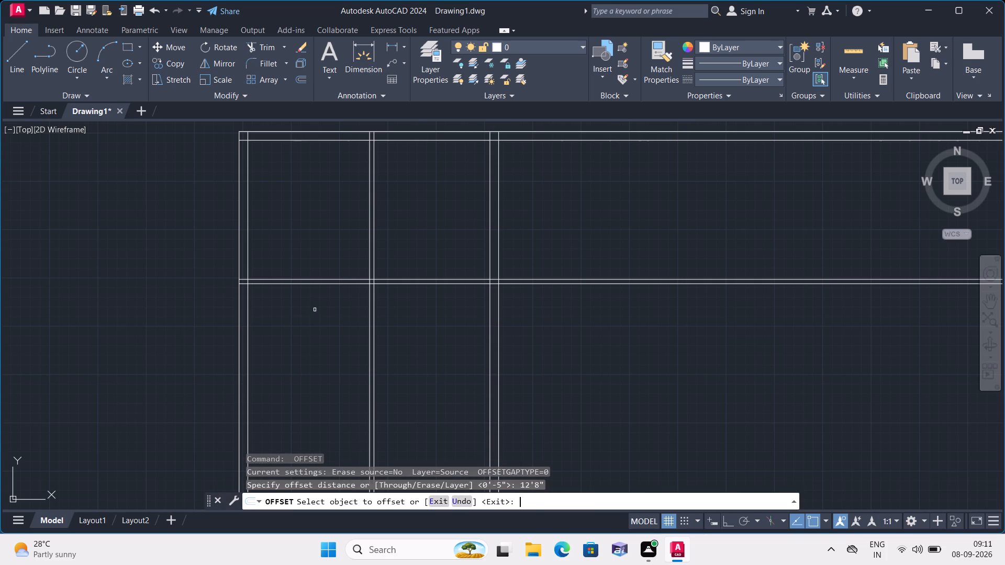
scroll(315, 310, down, 1)
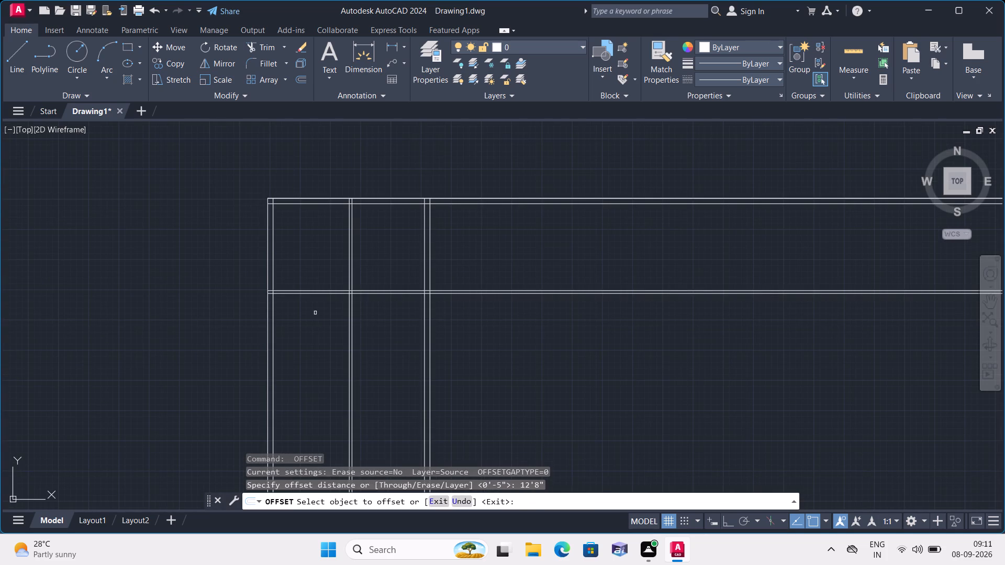
middle_drag(318, 322, 324, 276)
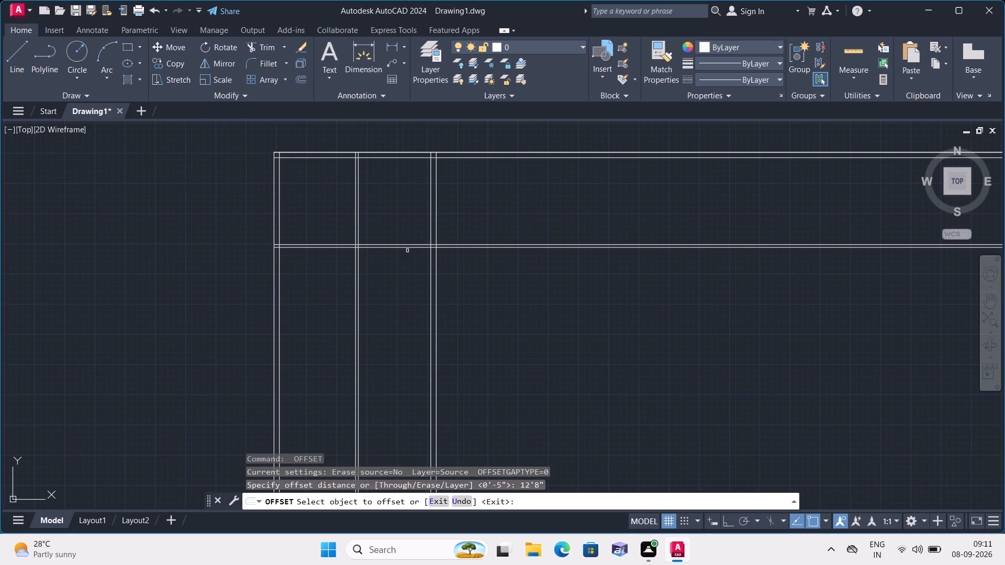
scroll(407, 251, up, 2)
click(407, 240)
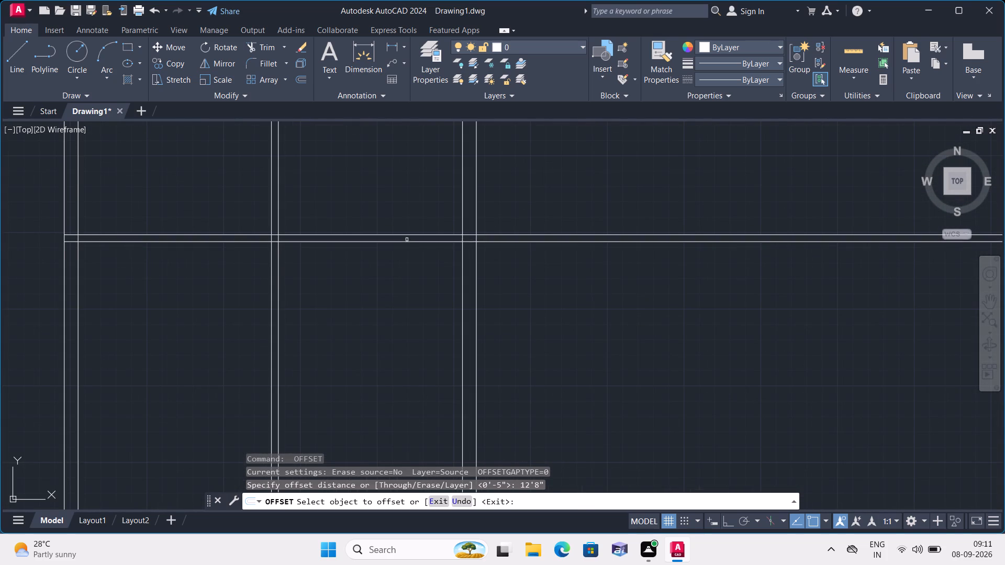
scroll(361, 369, down, 1)
click(361, 379)
scroll(361, 379, up, 1)
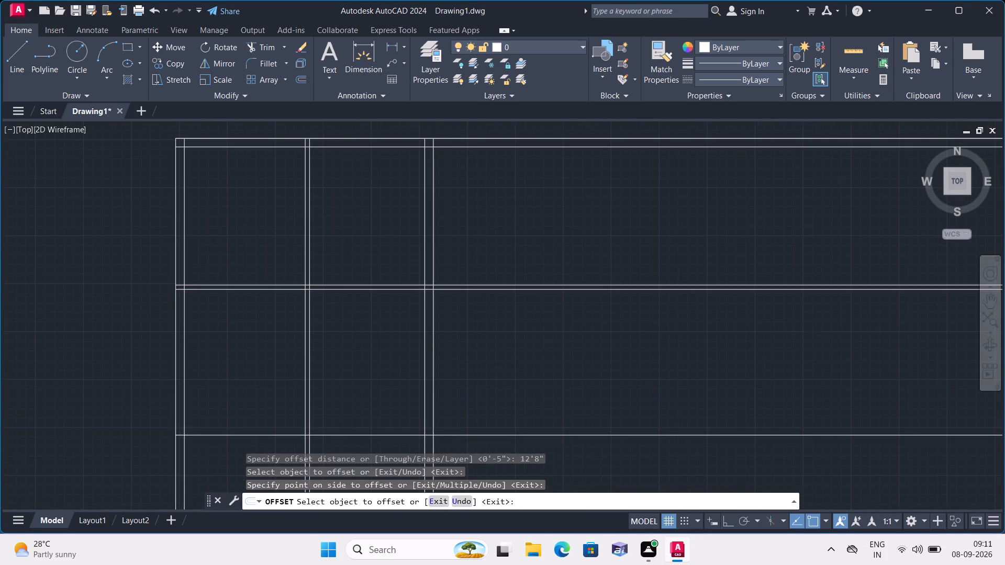
middle_drag(361, 379, 361, 313)
key(space)
Offset the second row's bottom line 4.5" downward to form the second horizontal partition wall.
key(space)
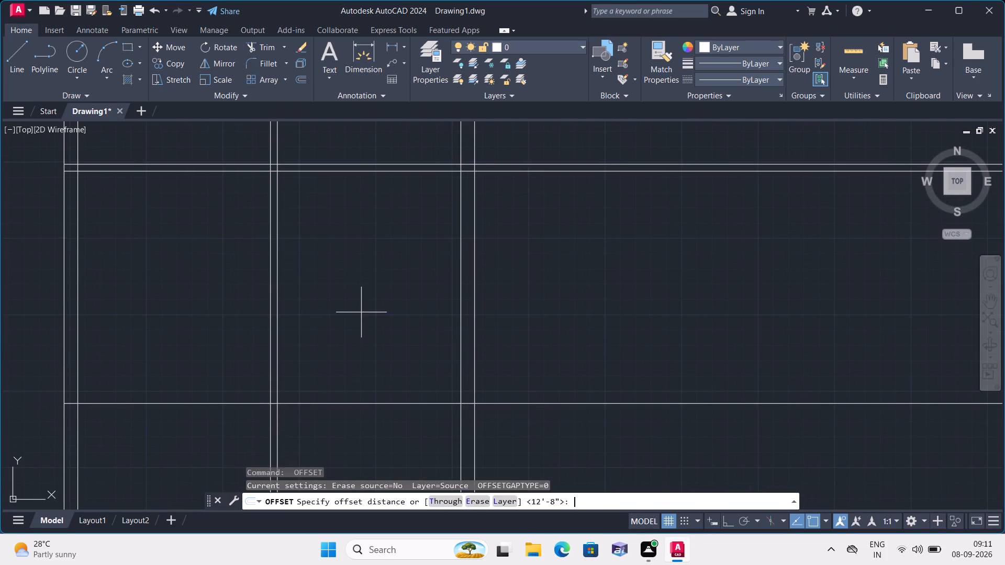
text(4.5")
key(space)
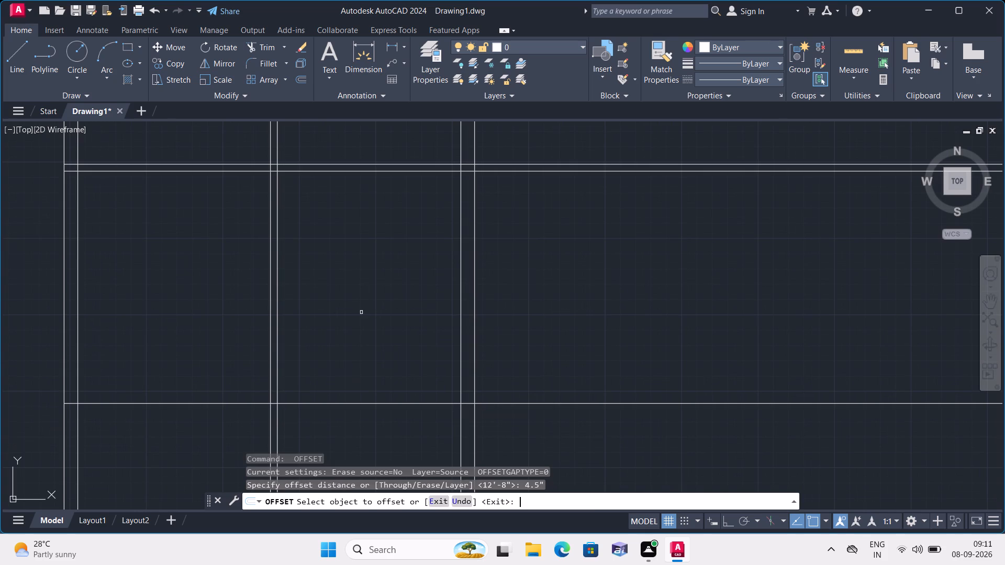
click(369, 405)
click(368, 432)
scroll(360, 427, up, 1)
scroll(359, 428, down, 1)
middle_drag(359, 428, 376, 325)
middle_drag(387, 348, 379, 296)
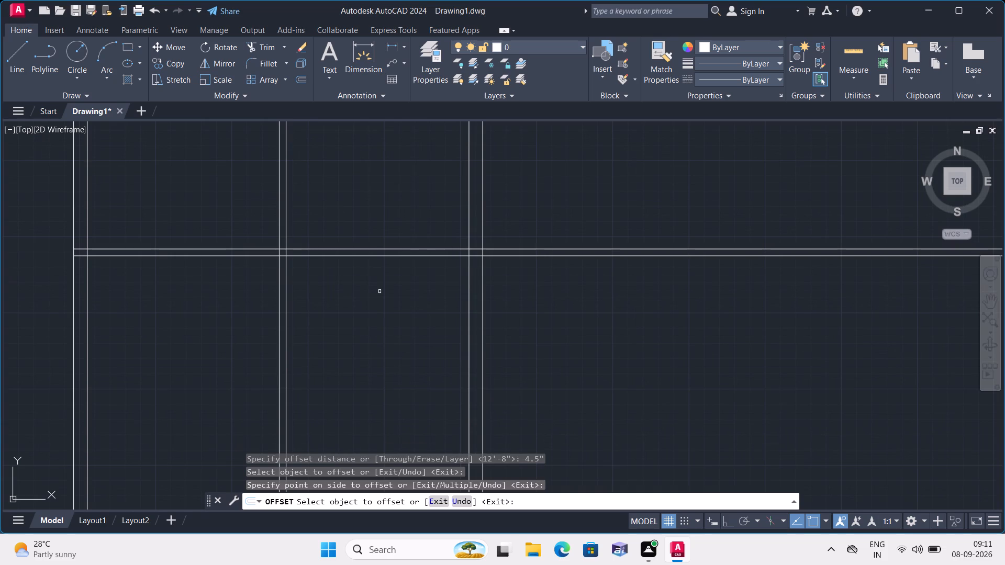
key(space)
Offset the lower line of the second horizontal partition 6' downward for the next space.
key(space)
text(6')
key(space)
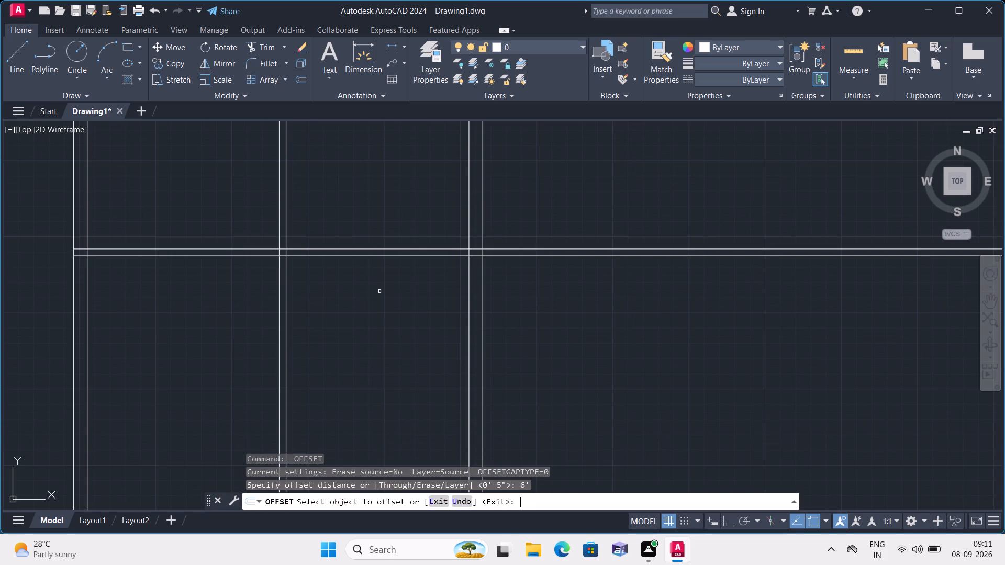
click(399, 256)
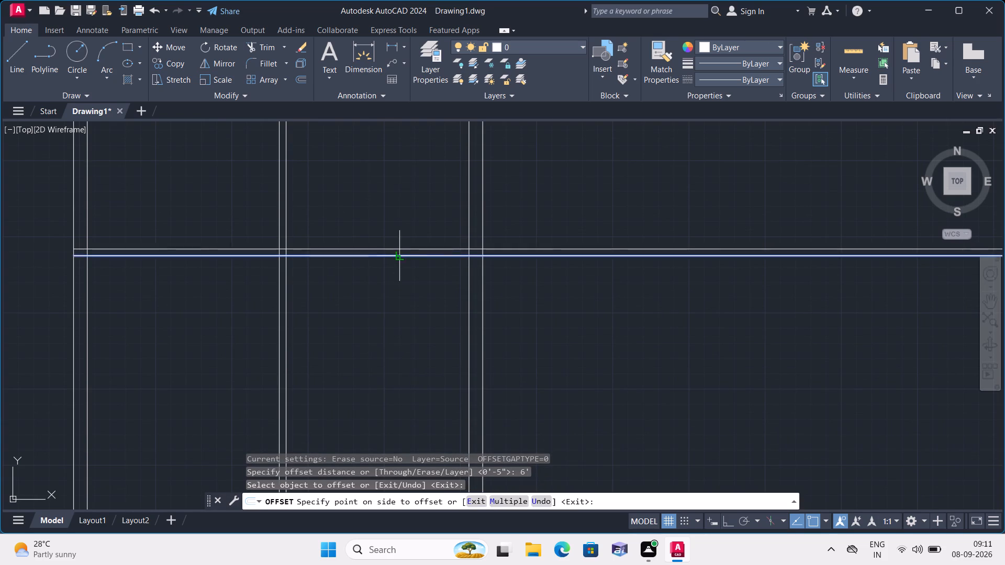
click(400, 336)
scroll(400, 336, down, 1)
middle_drag(400, 336, 410, 291)
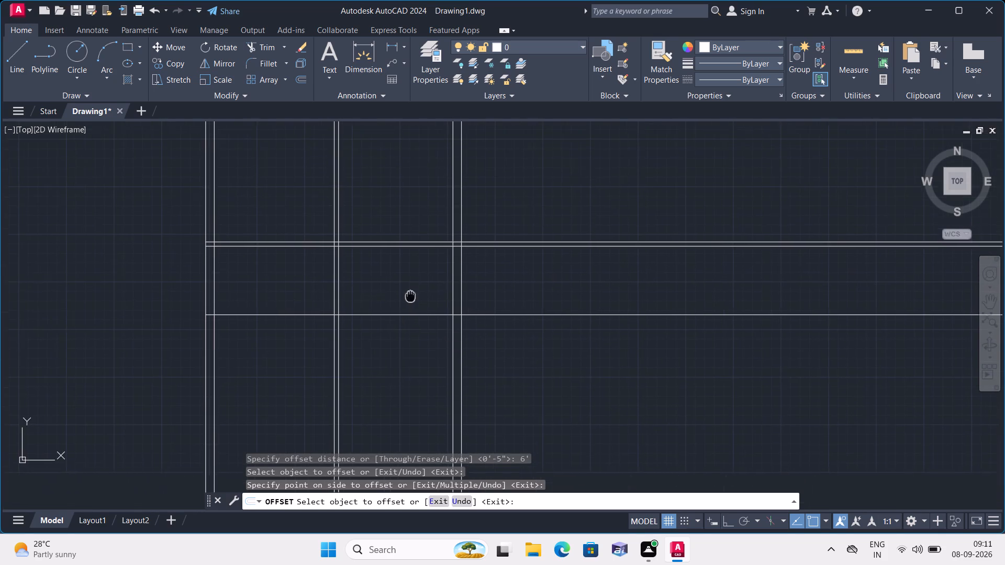
middle_drag(410, 291, 410, 291)
key(space)
Offset the bottom line of the 6' space 9" downward to form a thick horizontal wall.
key(space)
text(9")
key(space)
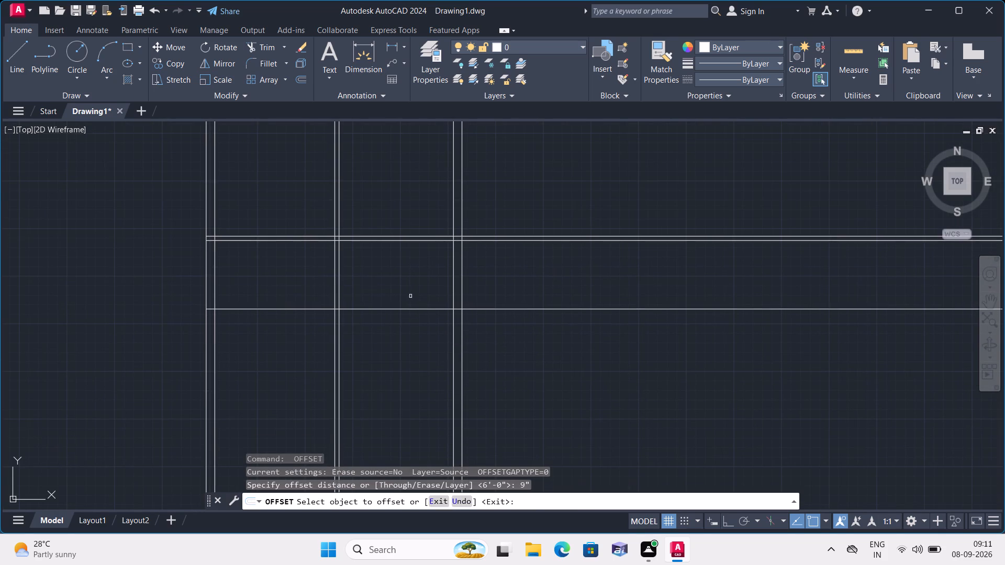
click(411, 310)
click(408, 370)
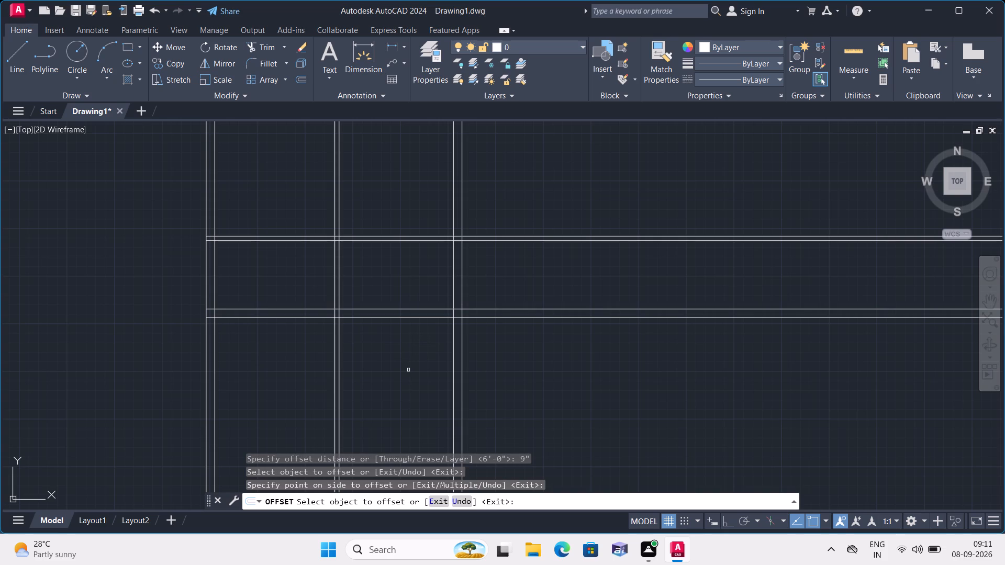
key(space)
Offset the lower line of the 9" horizontal wall 4' downward.
key(space)
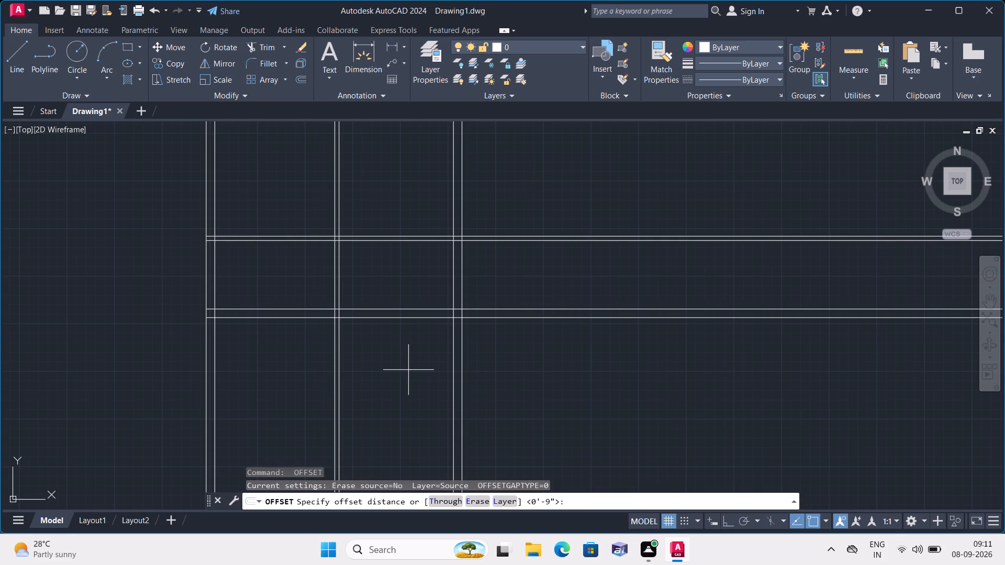
text(4')
key(space)
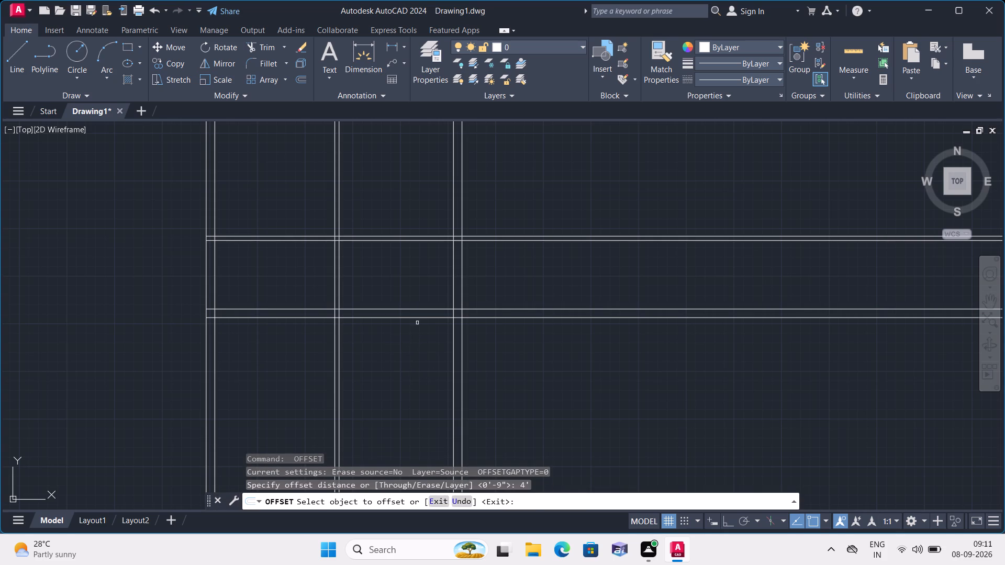
click(421, 315)
click(409, 385)
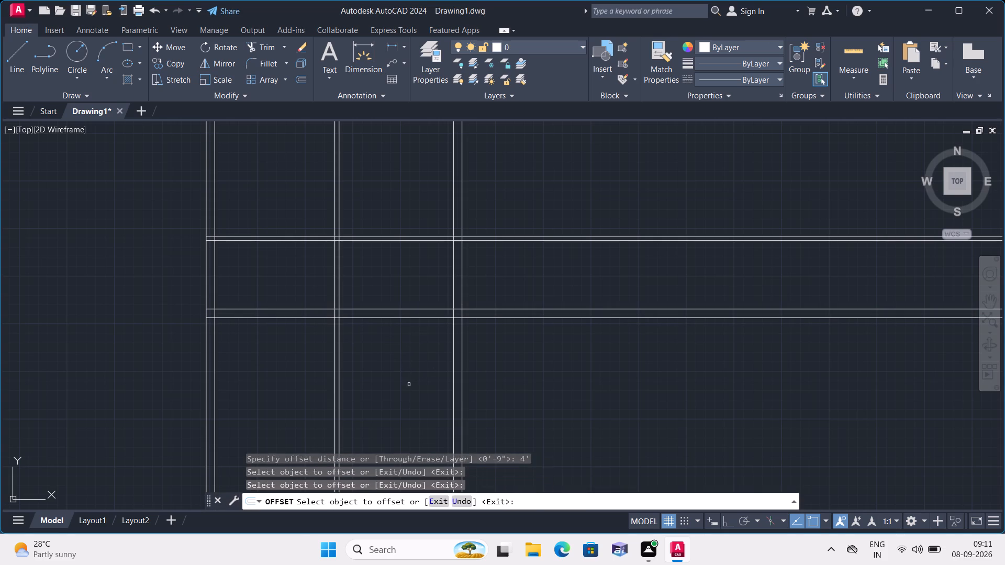
scroll(409, 385, down, 2)
middle_drag(405, 380, 416, 336)
scroll(420, 328, up, 3)
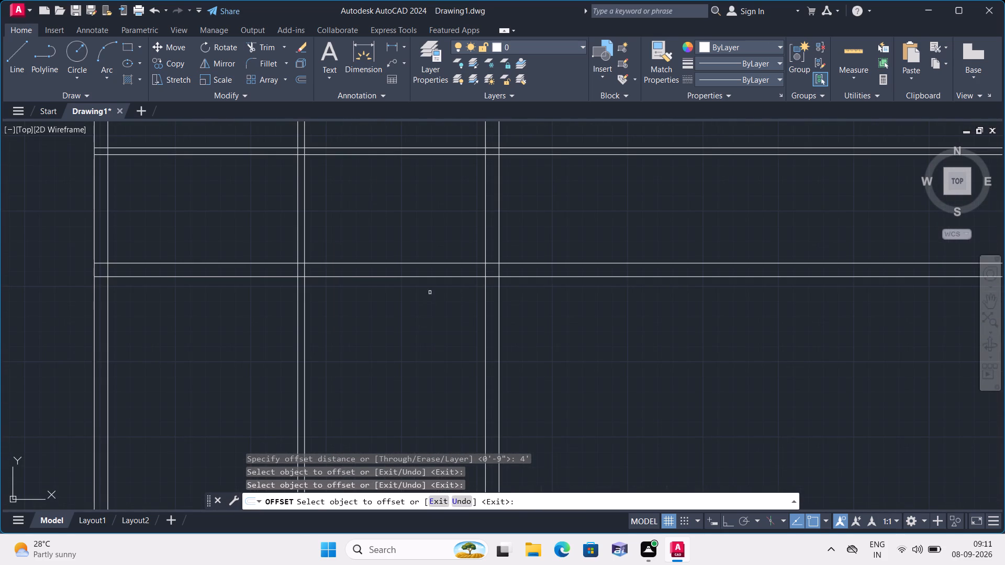
click(433, 278)
click(408, 370)
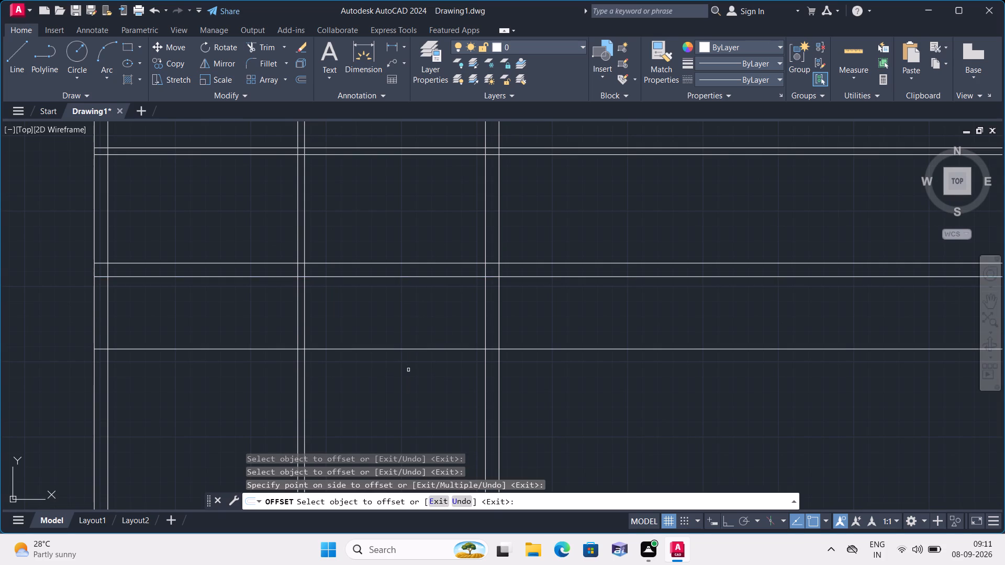
scroll(408, 370, down, 1)
middle_drag(408, 379, 365, 437)
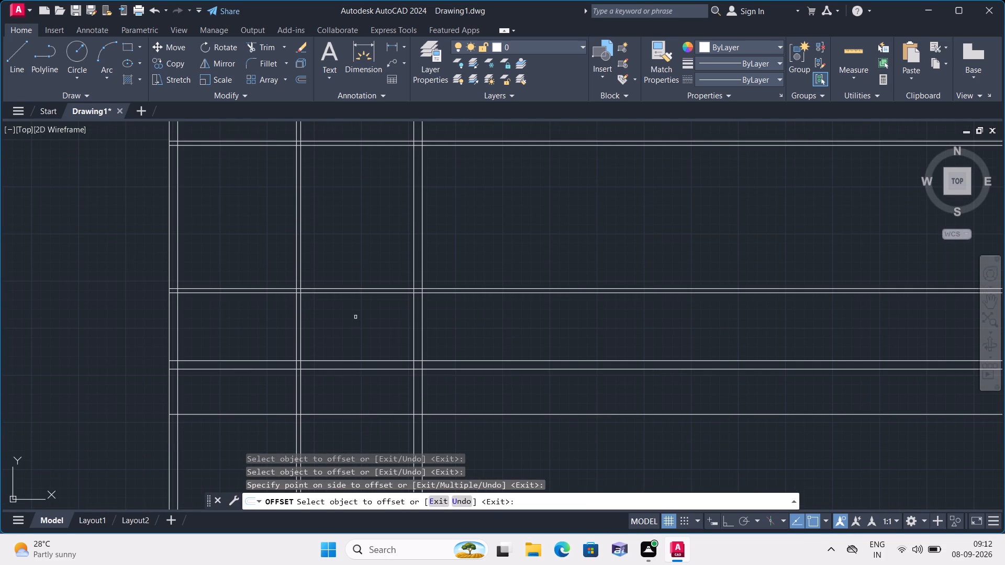
scroll(355, 317, down, 1)
middle_drag(355, 331, 354, 354)
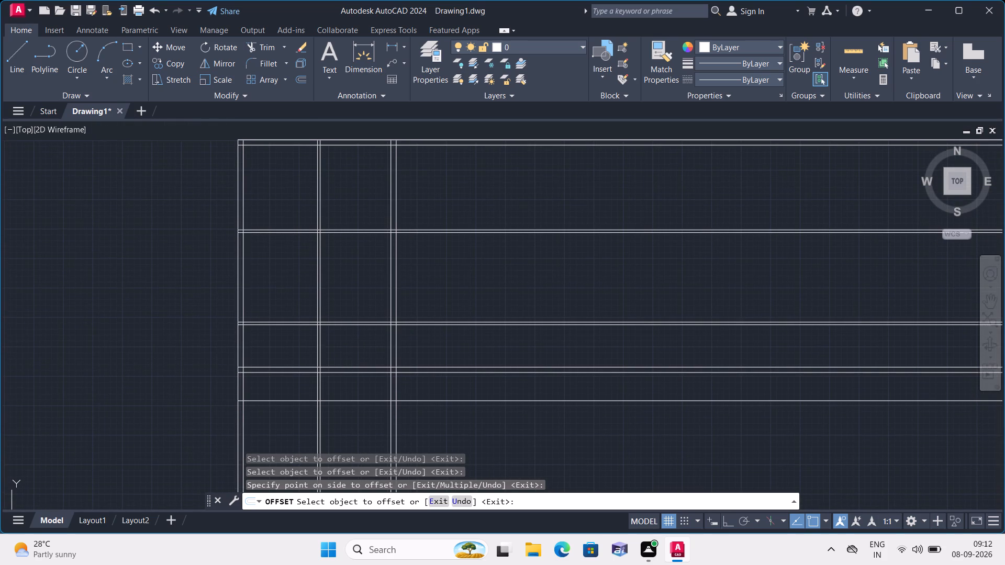
scroll(329, 286, up, 1)
key(space)
Offset the lower line of the first horizontal partition 4'10" downward to subdivide the second row.
key(space)
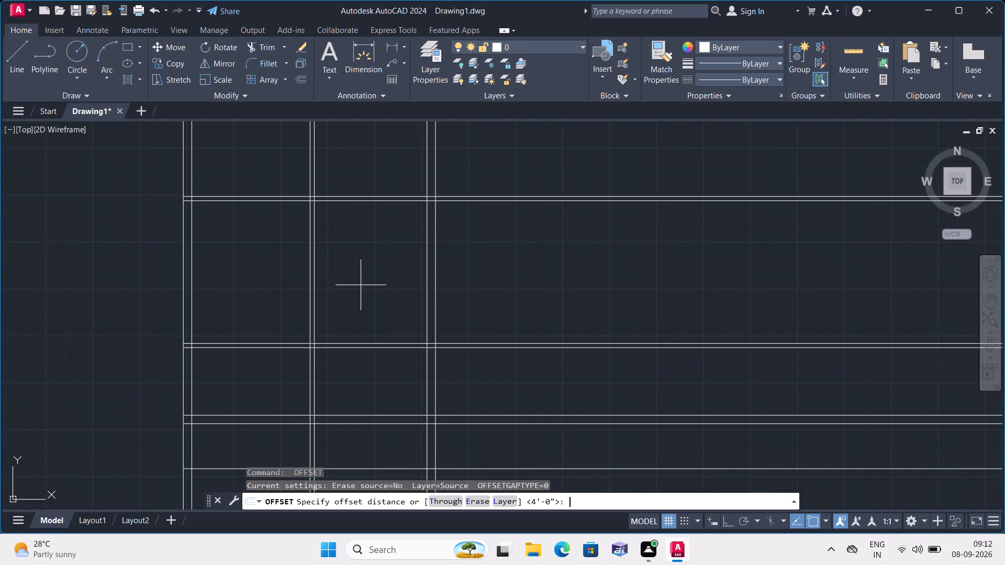
text(4'10")
key(space)
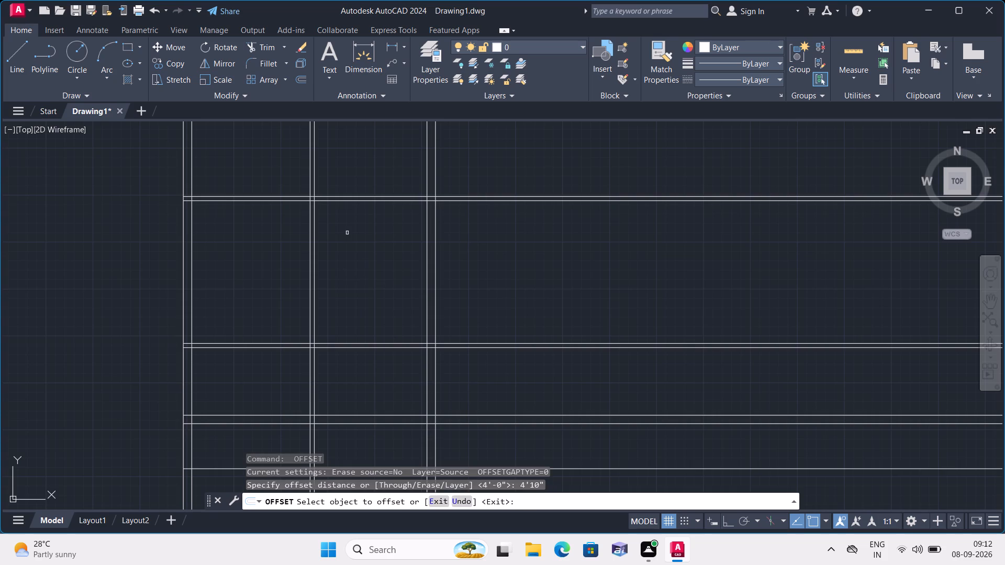
click(350, 201)
click(364, 299)
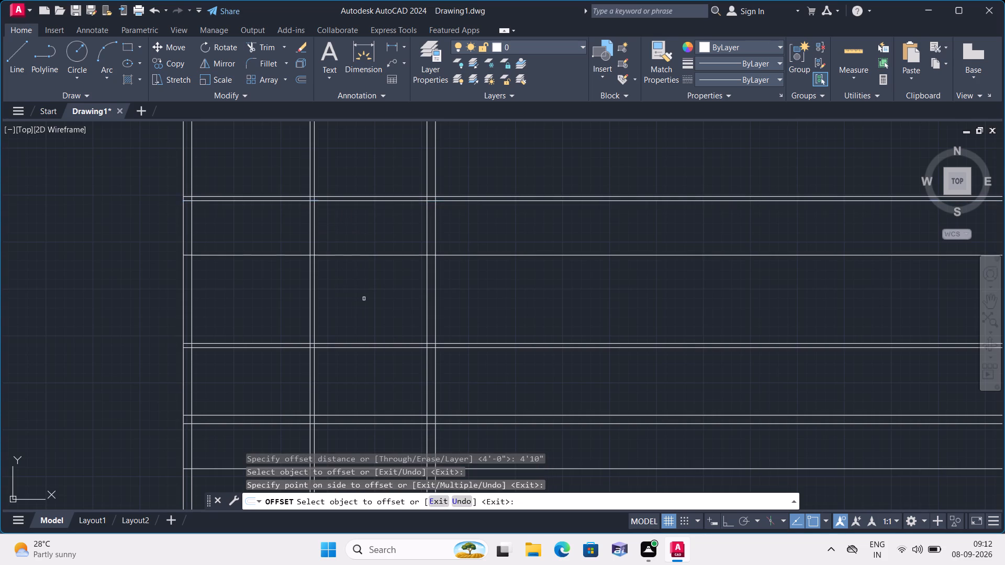
Offset the line subdividing the second row 4.5" downward to form a thin horizontal partition.
key(space)
key(space)
text(4.5")
key(space)
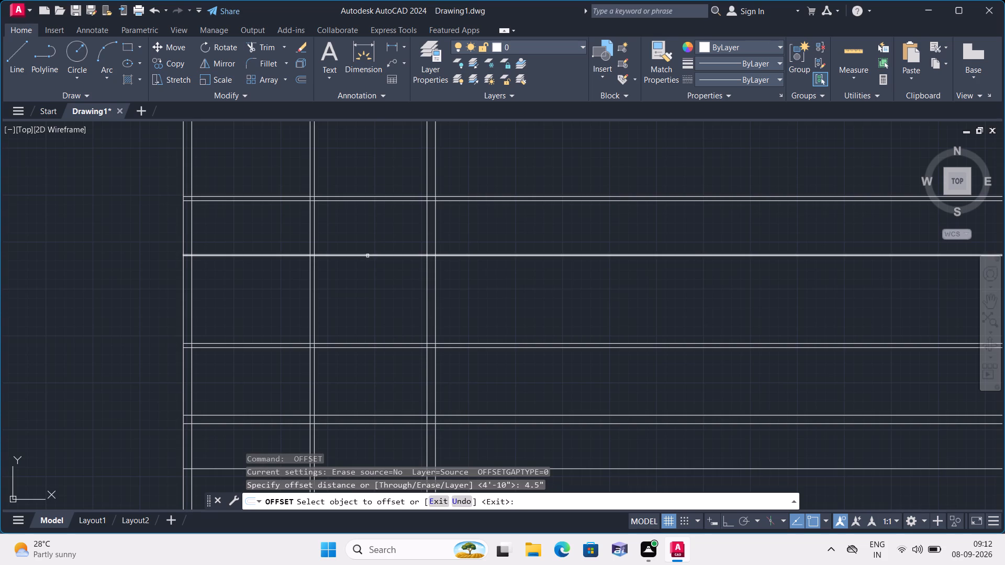
click(367, 255)
click(367, 284)
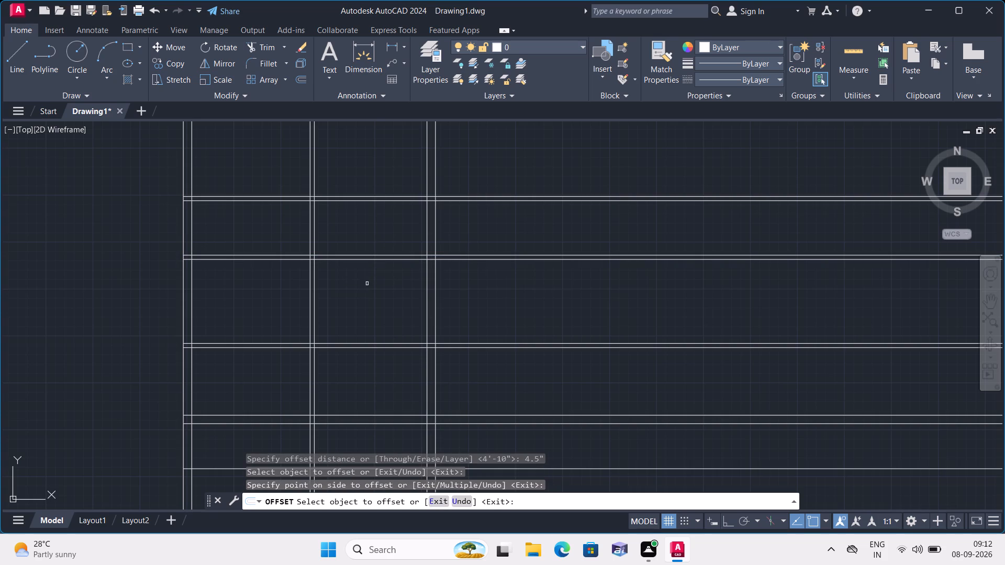
key(Escape)
Trim the new 4.5" partition's two lines out of the bay between the central vertical partition and the right outer wall.
text(trim)
key(space)
click(370, 245)
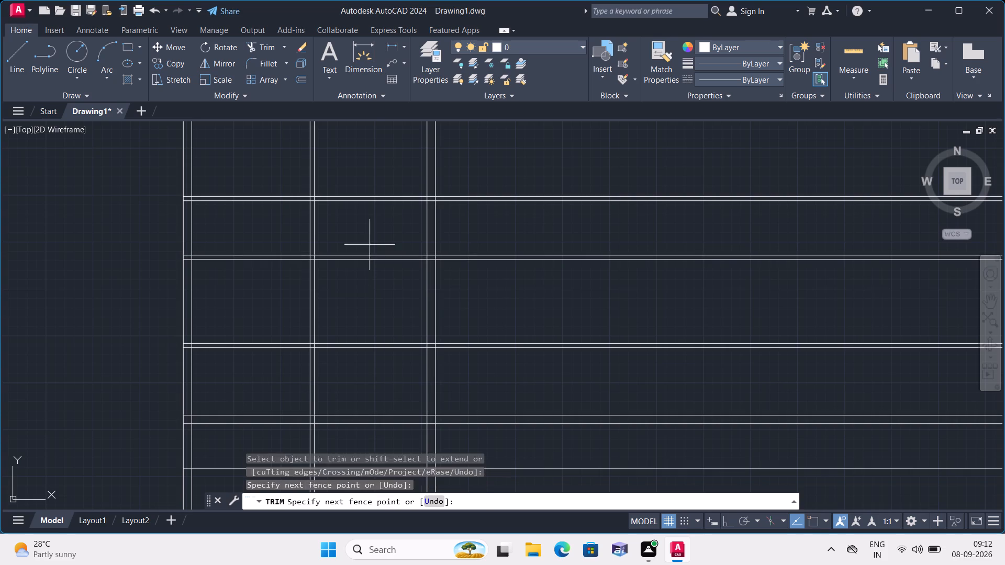
click(364, 314)
Trim the two lines of the 9" horizontal wall out of the bay between the left outer wall and the central partition.
scroll(363, 309, down, 1)
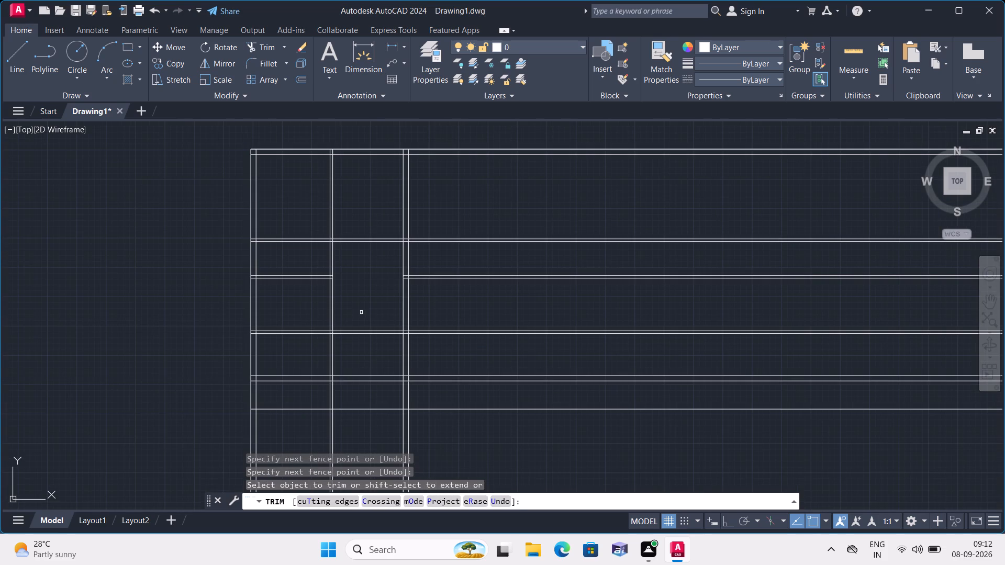
middle_drag(361, 312, 377, 239)
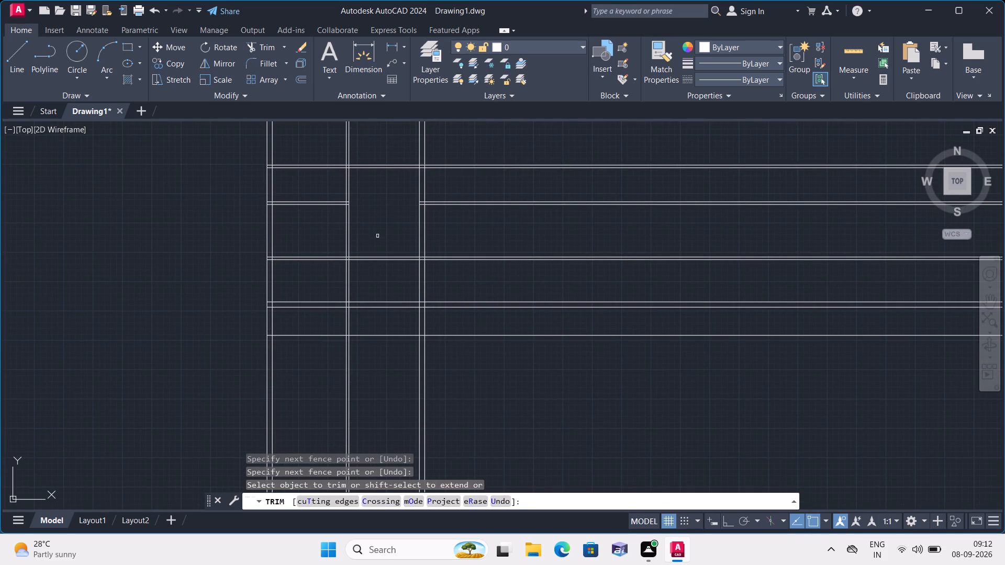
click(304, 295)
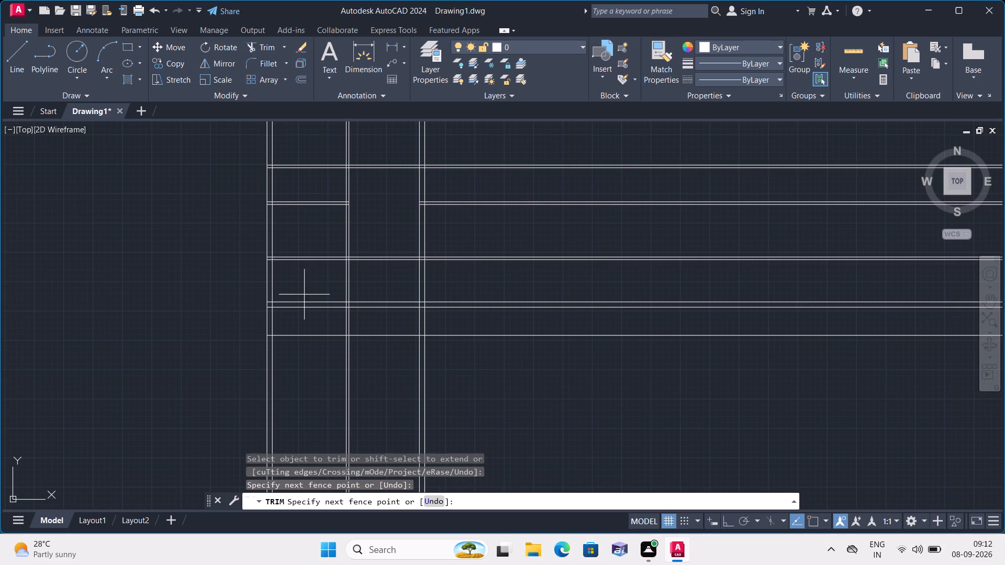
click(309, 315)
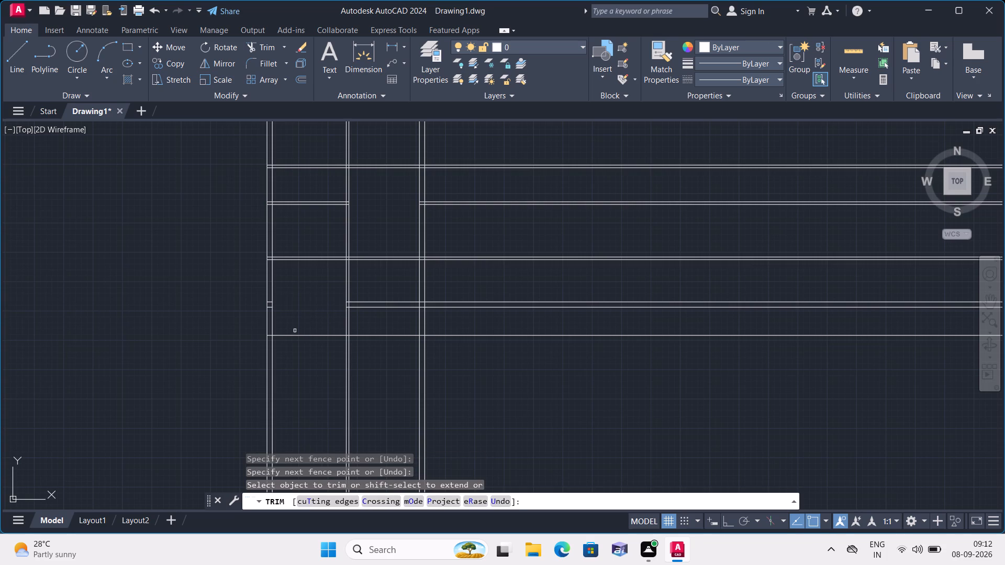
Trim away the vertical wall and partition lines that extend below the plan's bottom line.
drag(208, 363, 225, 367)
click(490, 390)
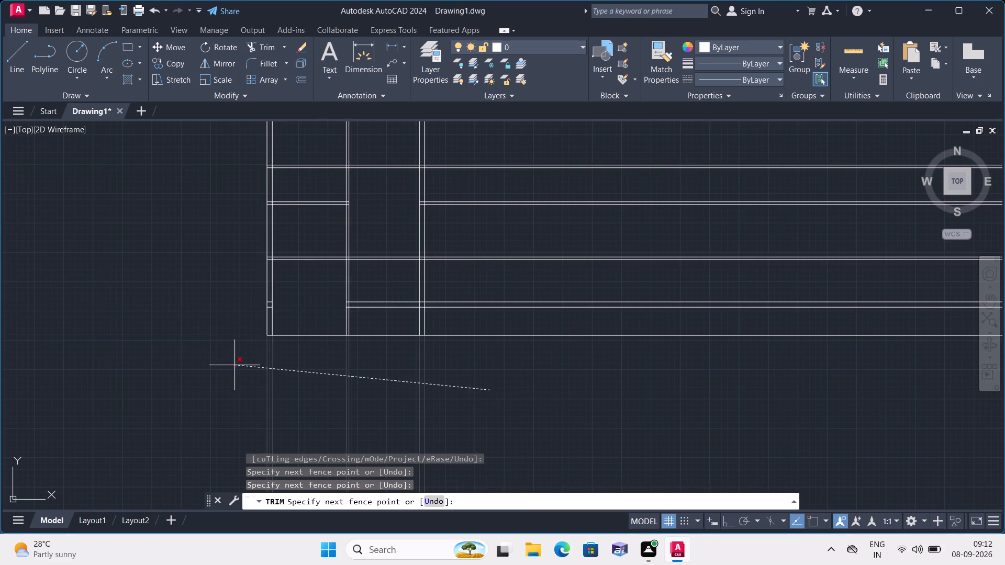
click(234, 365)
Trim away all horizontal lines extending beyond the right outer wall, from the bottom line up to the top wall.
drag(555, 407, 547, 334)
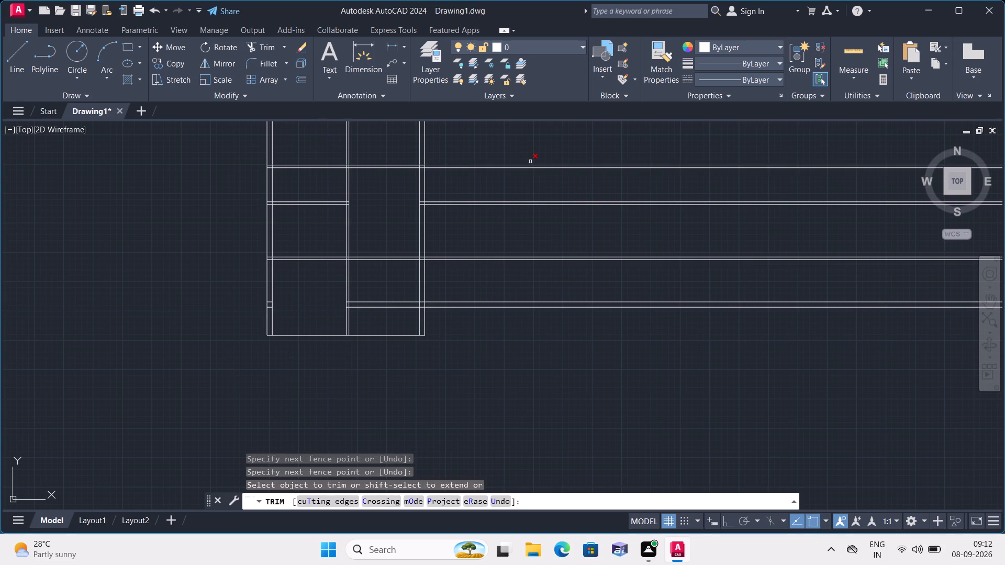
drag(530, 158, 537, 187)
click(526, 315)
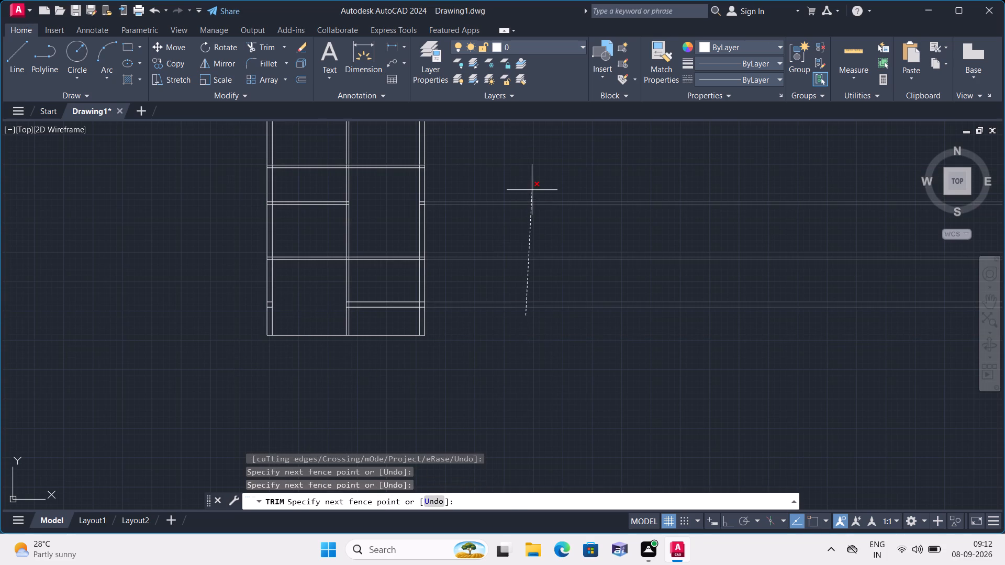
scroll(532, 190, down, 1)
click(532, 190)
middle_drag(530, 235, 494, 347)
drag(487, 185, 490, 194)
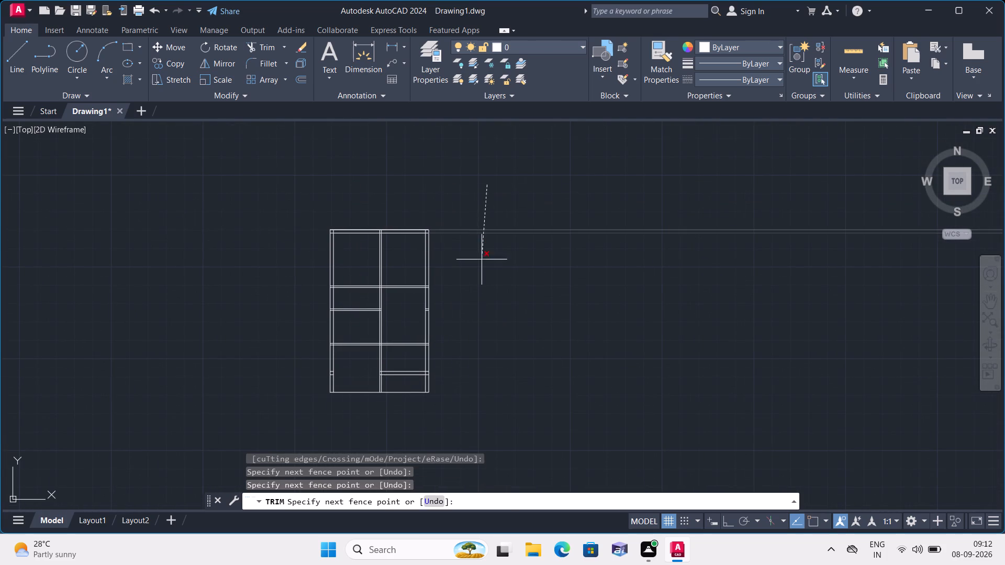
click(482, 277)
Trim the overlapping lines inside the top outer wall at both corners and at the central partition junction.
scroll(354, 226, up, 3)
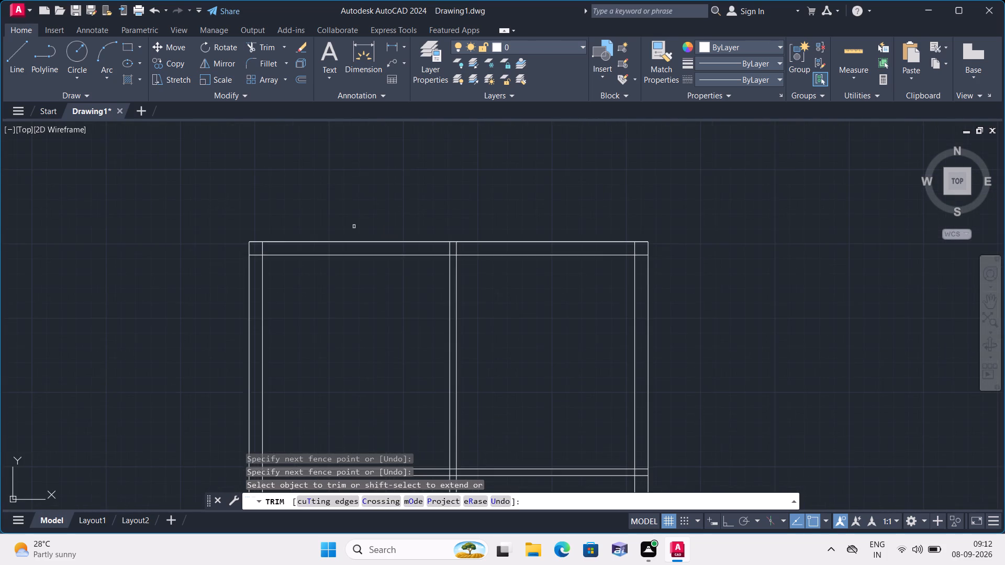
scroll(228, 252, up, 1)
click(273, 256)
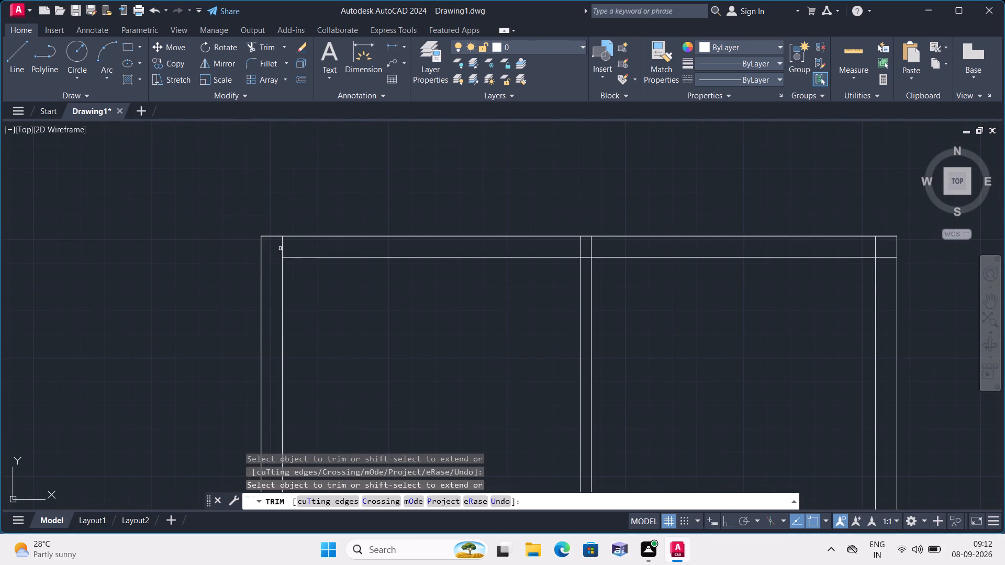
click(283, 247)
click(573, 248)
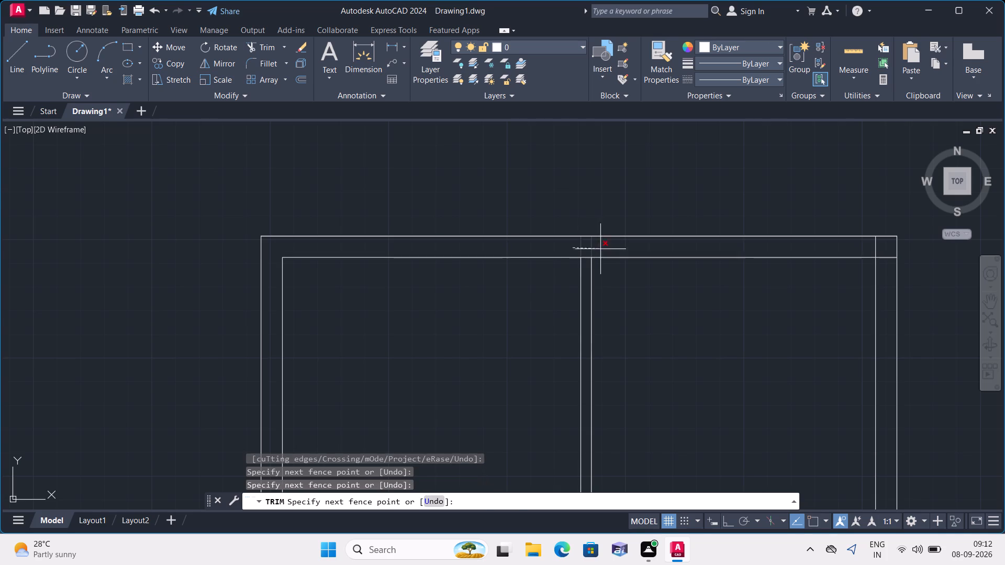
click(601, 249)
scroll(834, 244, up, 1)
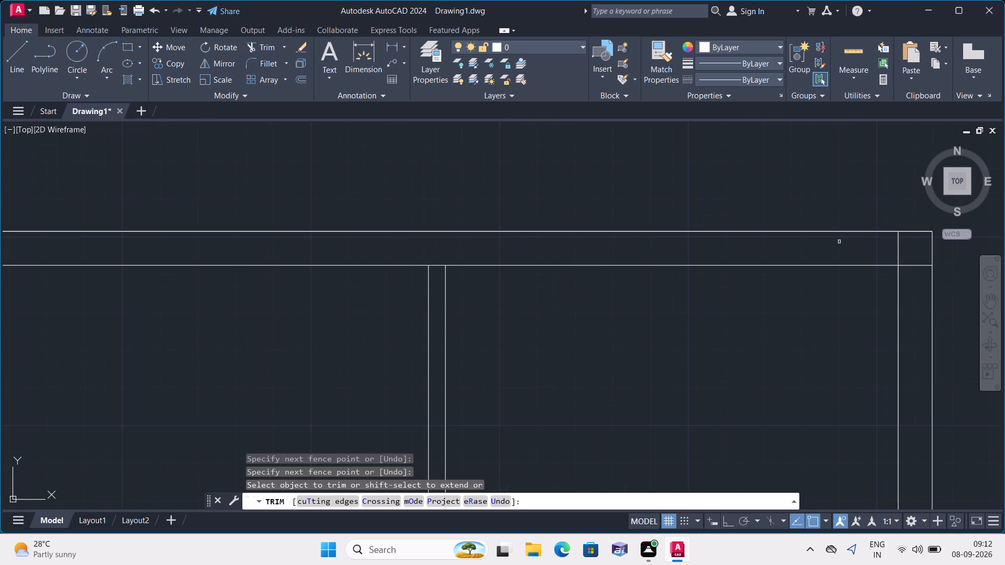
click(884, 245)
click(914, 273)
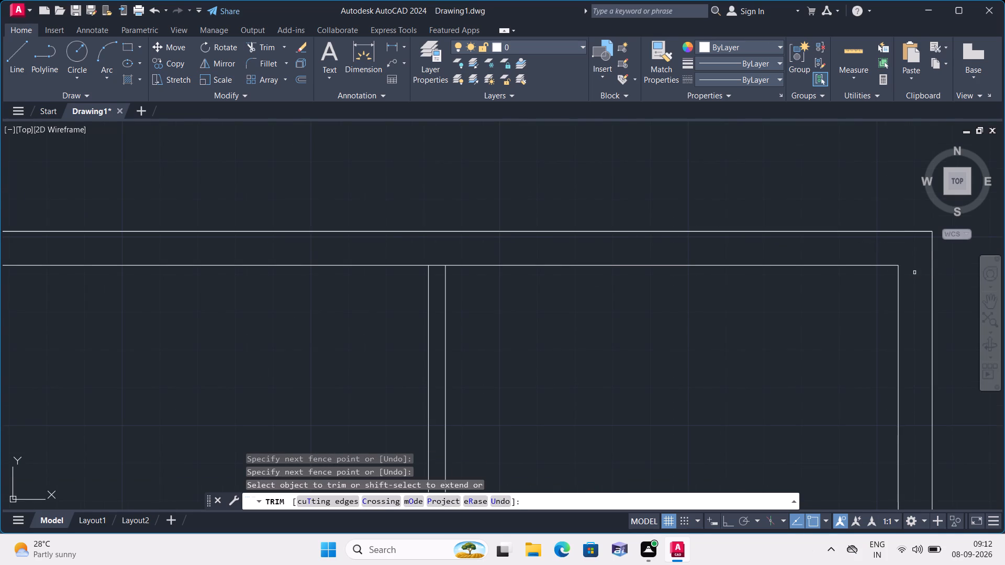
Trim the first horizontal partition's line ends that cross the thickness of the left outer wall.
scroll(914, 273, down, 1)
middle_drag(709, 344, 678, 263)
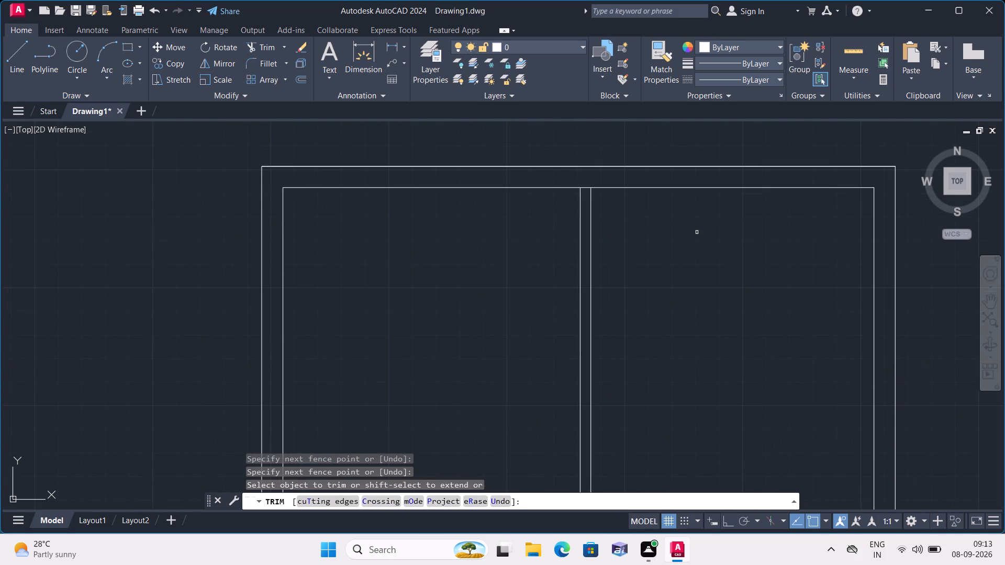
scroll(697, 232, down, 1)
middle_drag(697, 232, 682, 172)
scroll(695, 231, down, 1)
scroll(524, 286, up, 2)
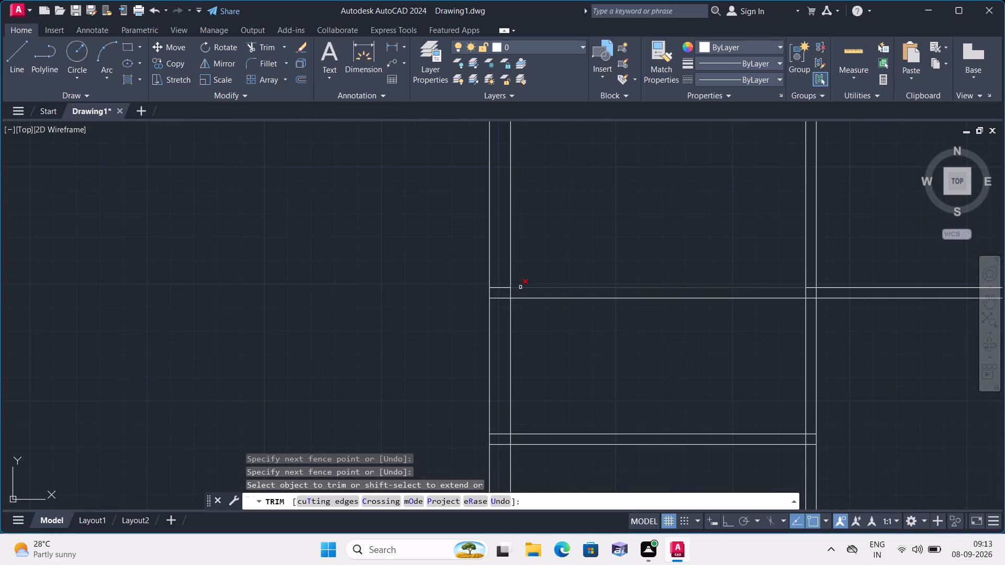
click(500, 282)
click(500, 310)
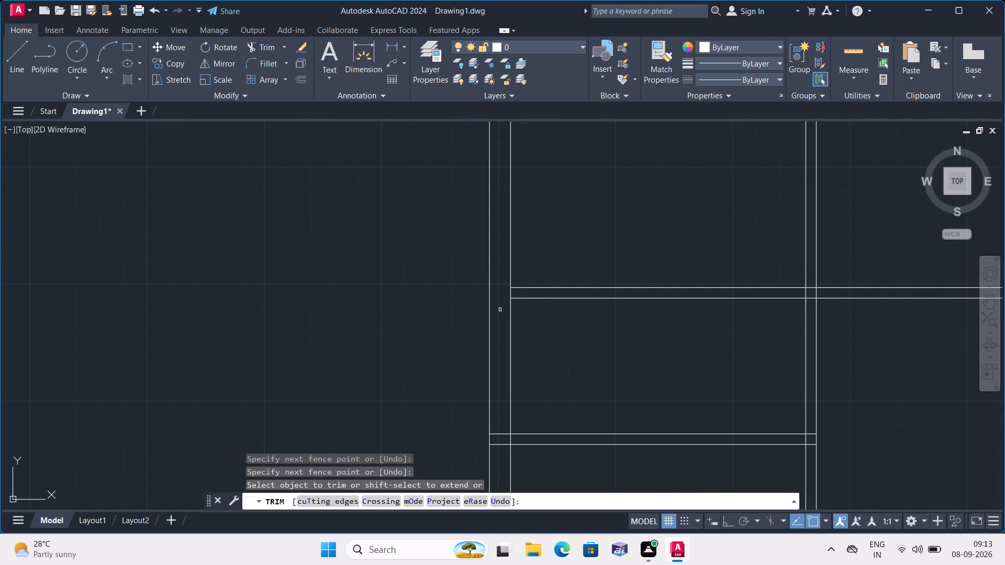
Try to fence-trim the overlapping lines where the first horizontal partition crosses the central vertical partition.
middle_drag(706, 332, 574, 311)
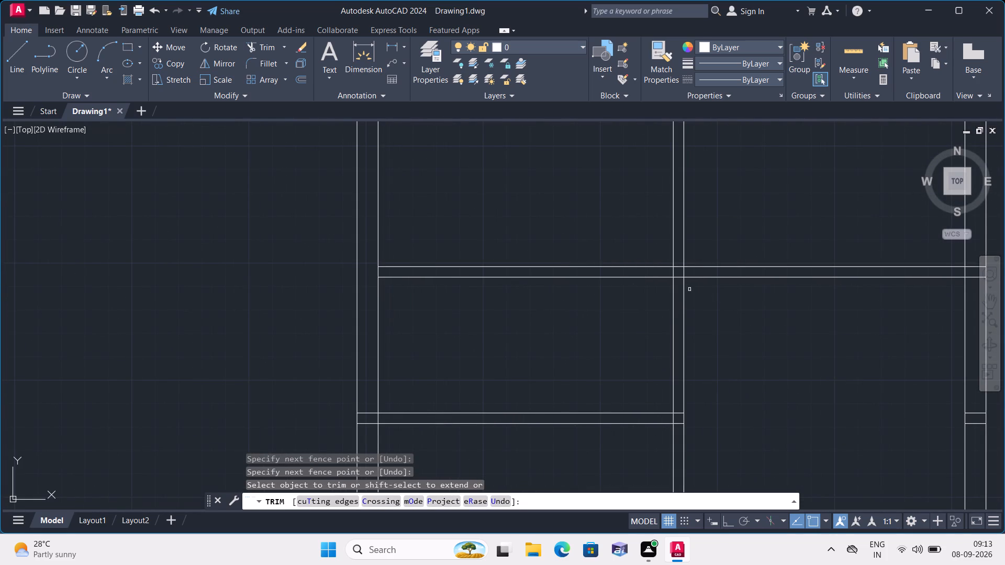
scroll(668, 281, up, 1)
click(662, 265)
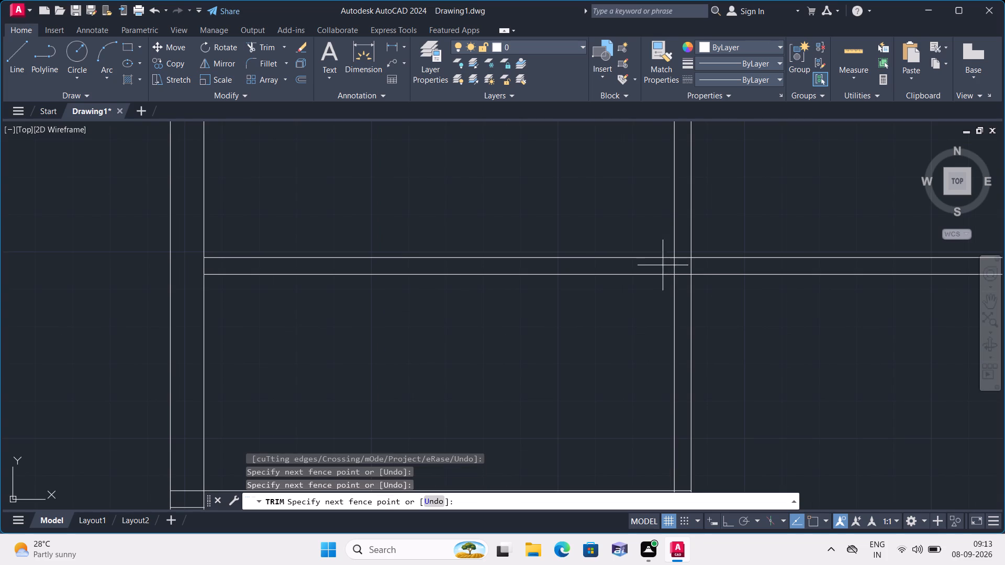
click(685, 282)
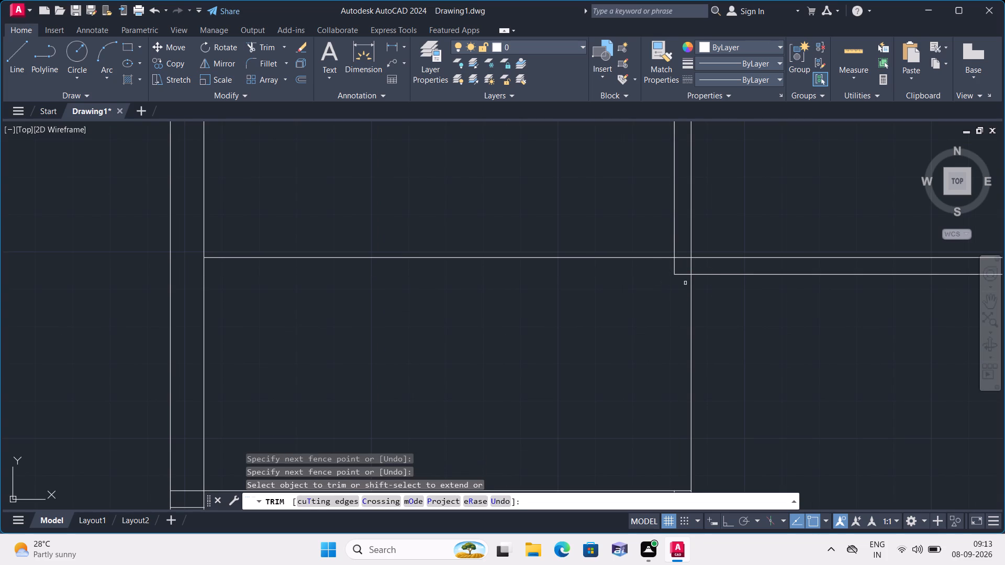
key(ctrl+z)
Trim the four short segments inside the crossing of the first horizontal partition and the central vertical partition, leaving it open.
ctrl+scroll(685, 283, up, 1)
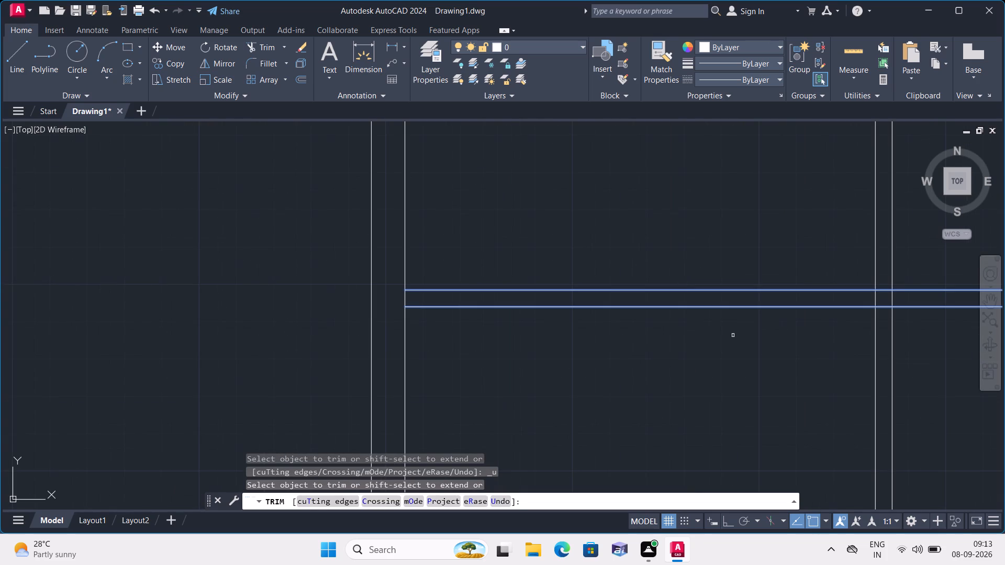
middle_drag(732, 338, 492, 274)
scroll(650, 319, down, 1)
key(Escape)
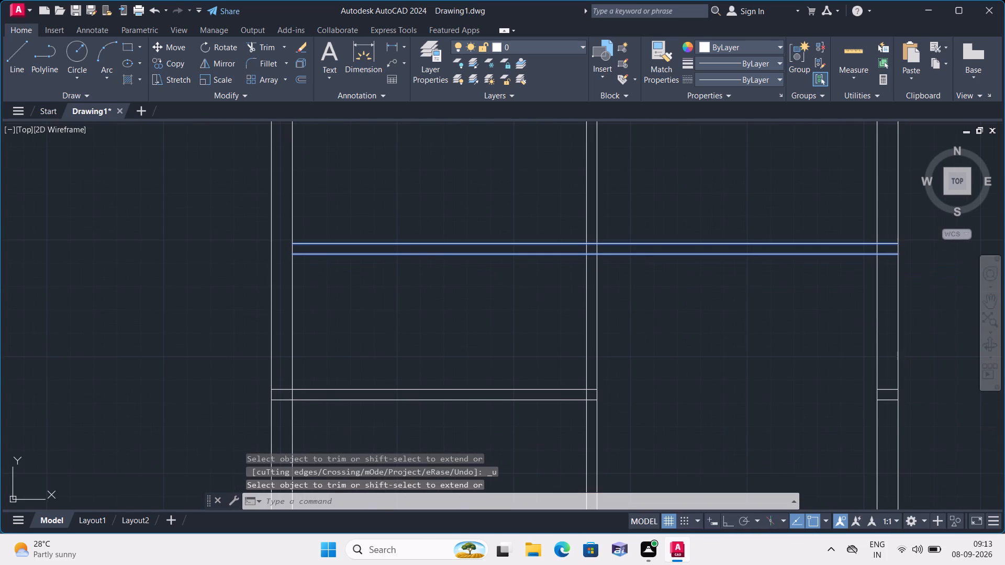
key(space)
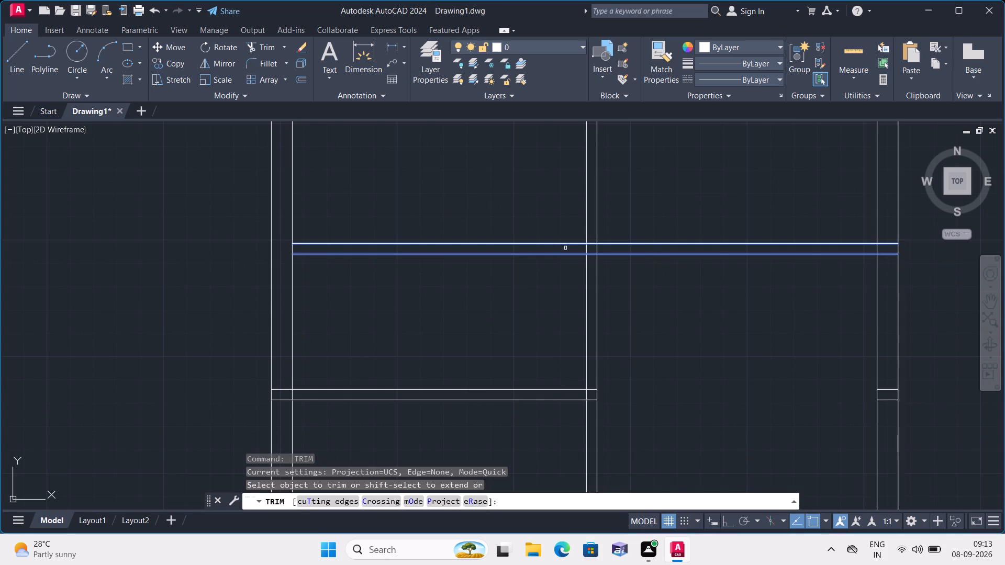
scroll(569, 249, up, 3)
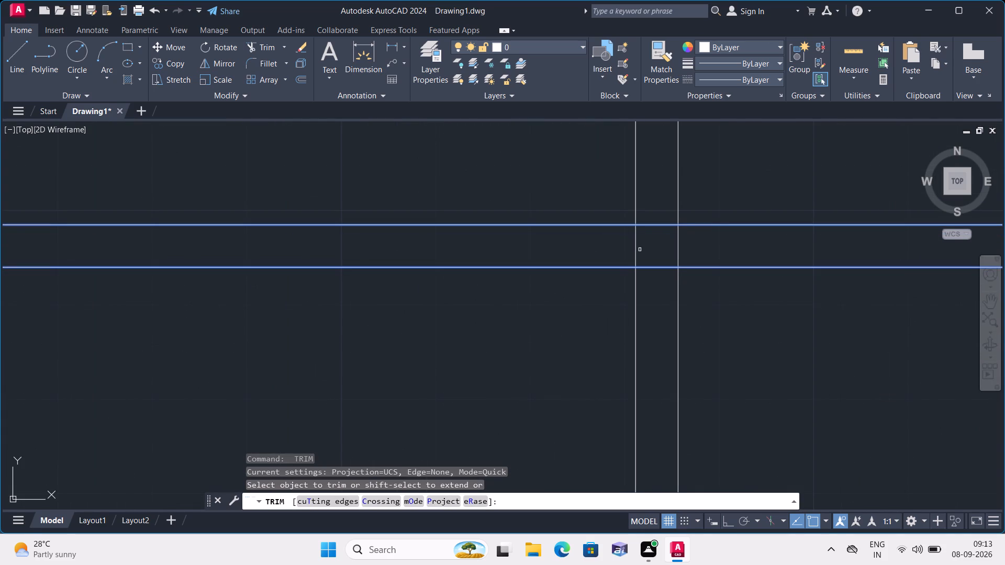
click(635, 256)
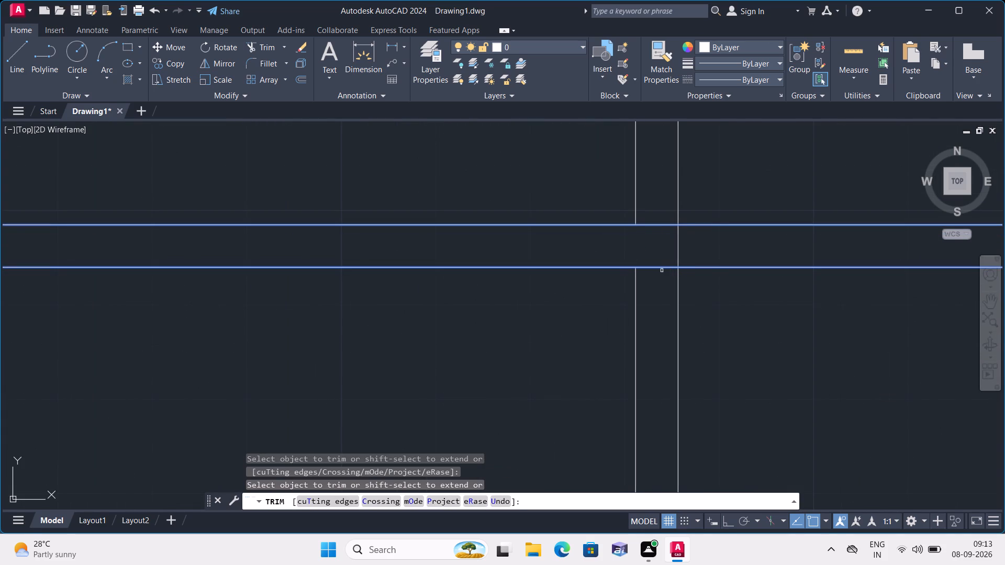
click(661, 267)
scroll(658, 273, down, 1)
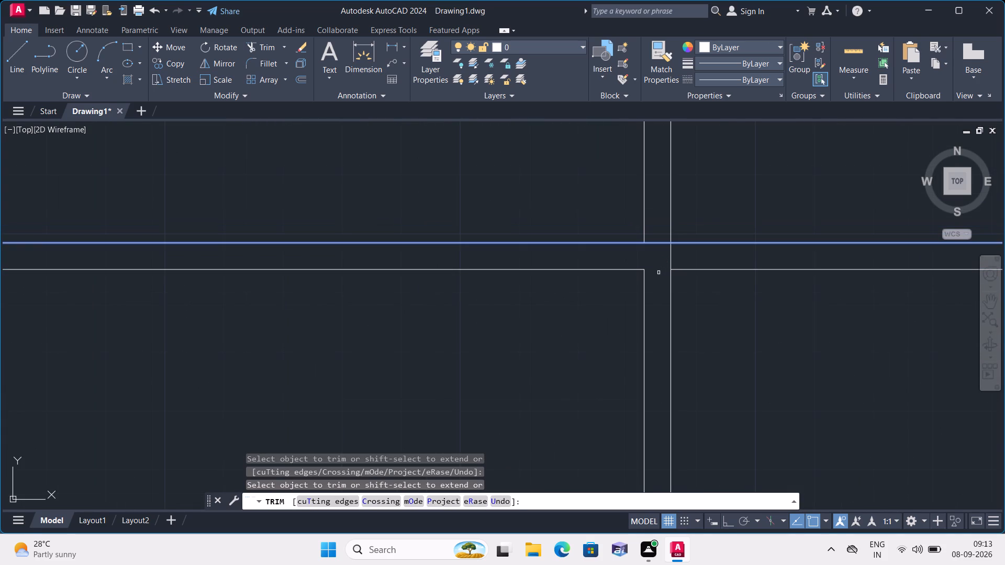
scroll(658, 273, down, 3)
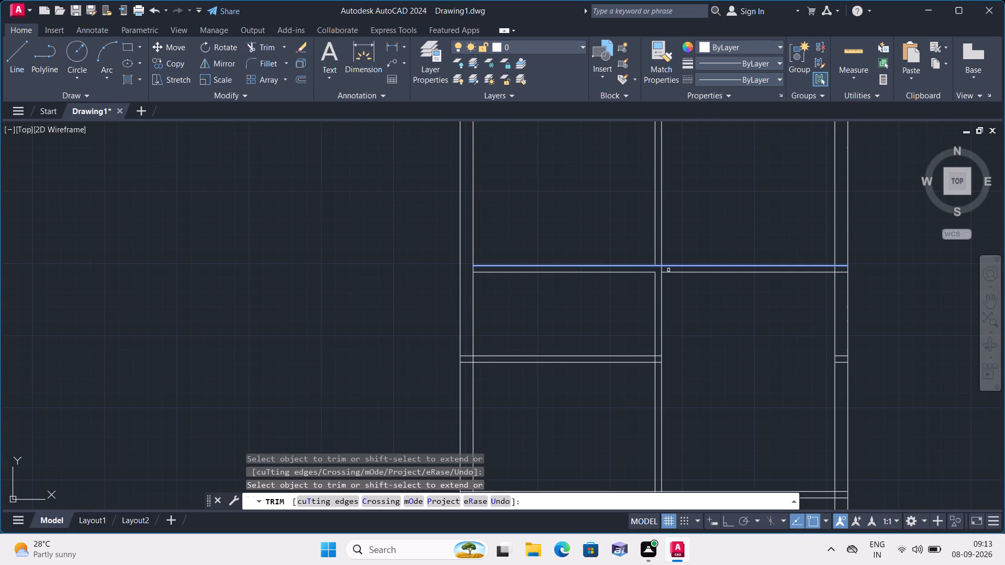
scroll(668, 270, up, 2)
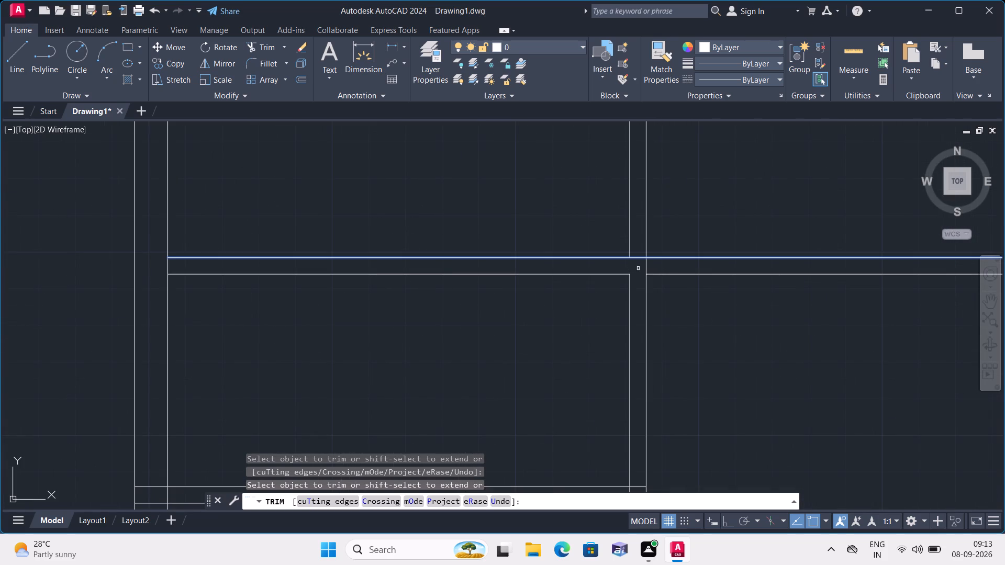
click(647, 267)
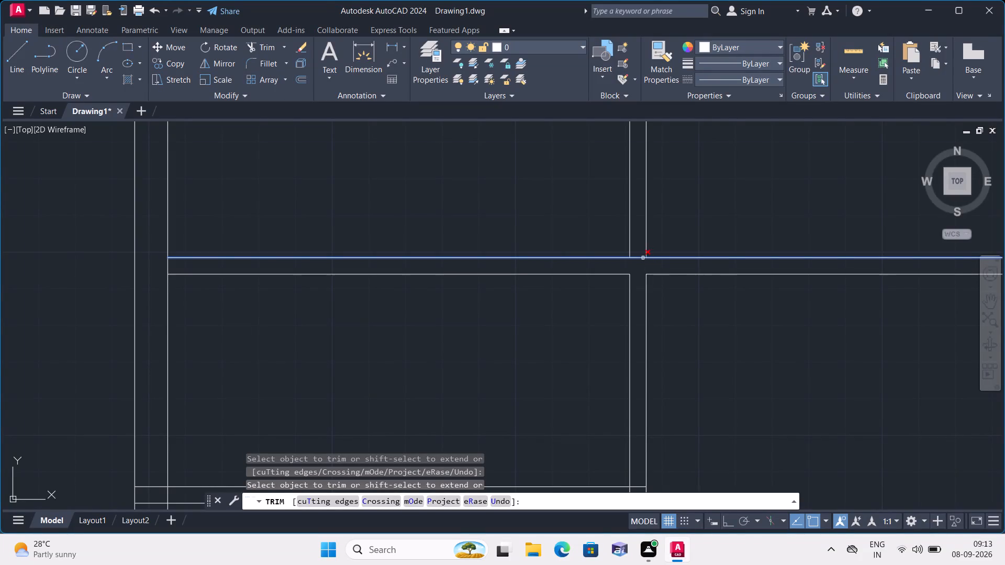
click(641, 258)
Trim the first horizontal partition's line ends that cross the thickness of the right outer wall.
scroll(765, 281, down, 1)
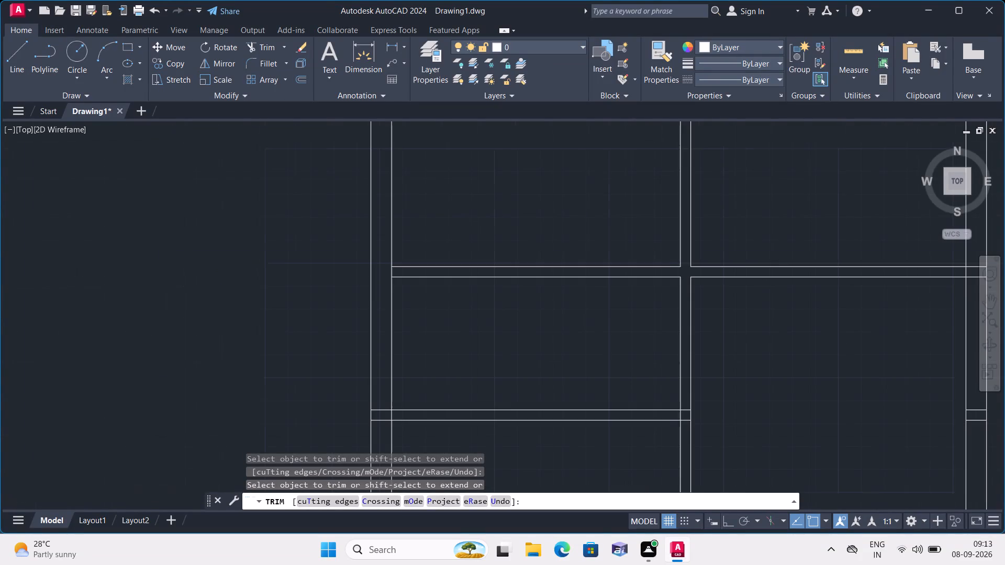
middle_drag(750, 286, 675, 286)
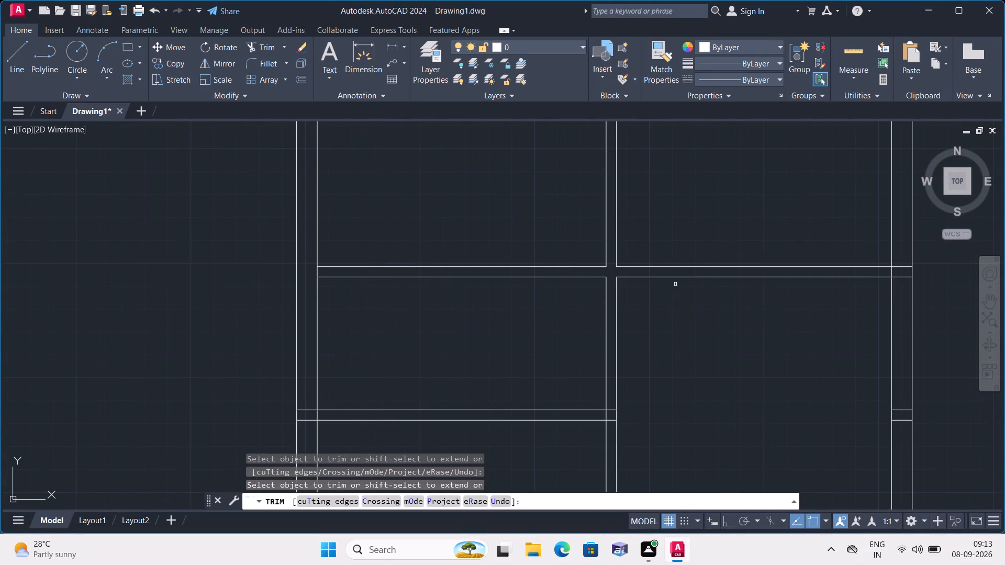
scroll(687, 291, down, 1)
scroll(835, 258, up, 2)
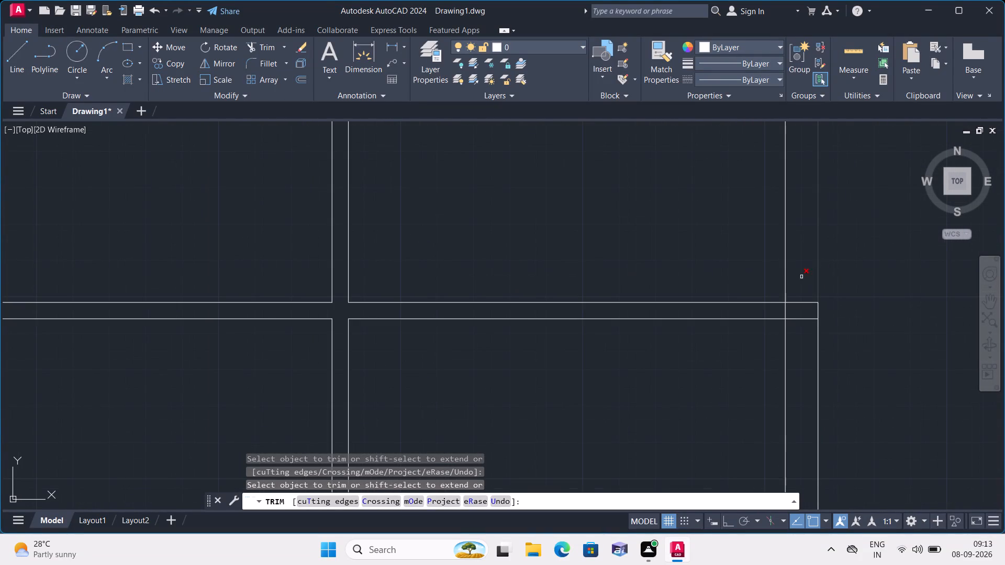
click(798, 286)
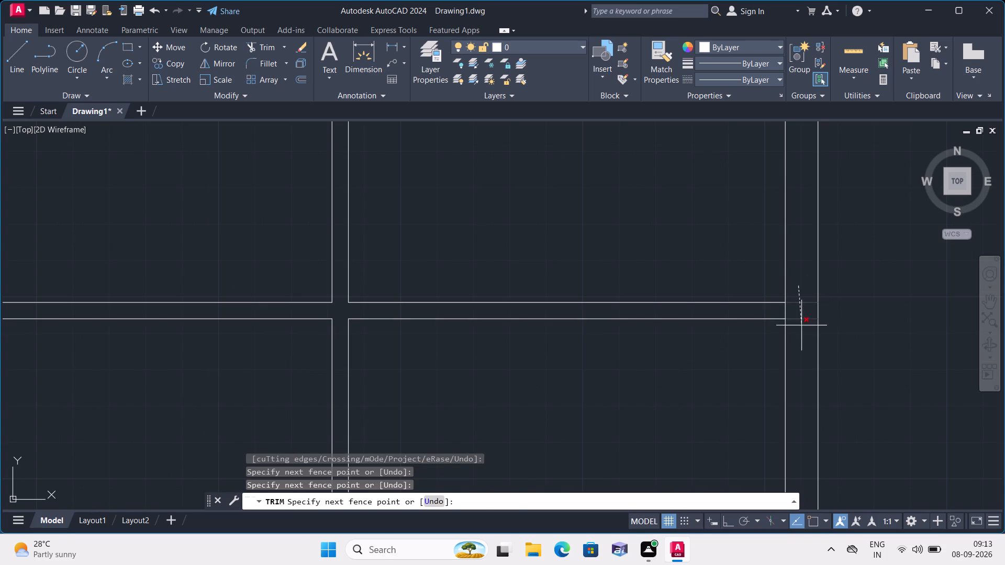
click(801, 329)
Trim the second horizontal partition's line ends that cross the thickness of the left outer wall.
scroll(801, 330, down, 2)
middle_drag(720, 358, 681, 280)
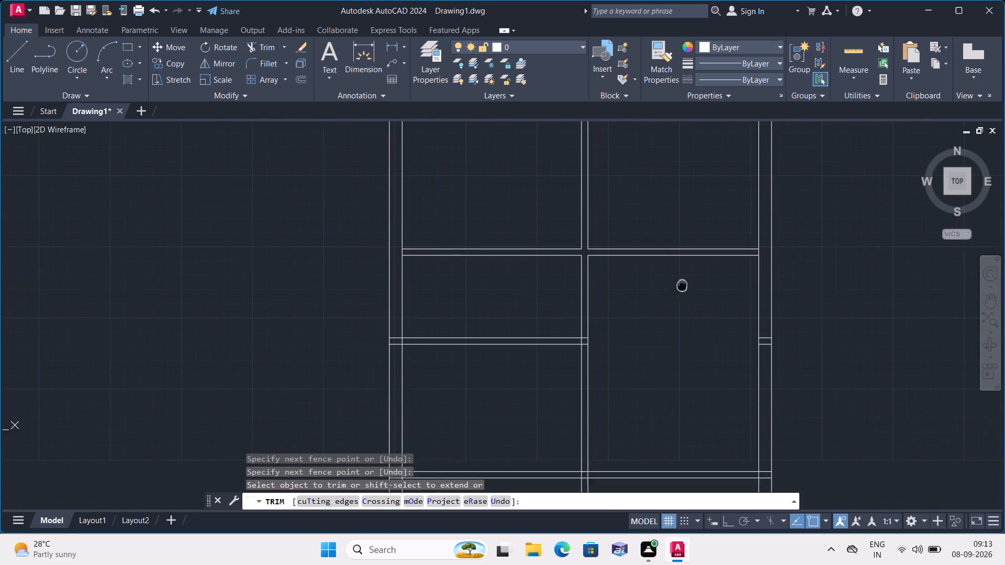
scroll(688, 307, down, 1)
middle_drag(683, 305, 661, 222)
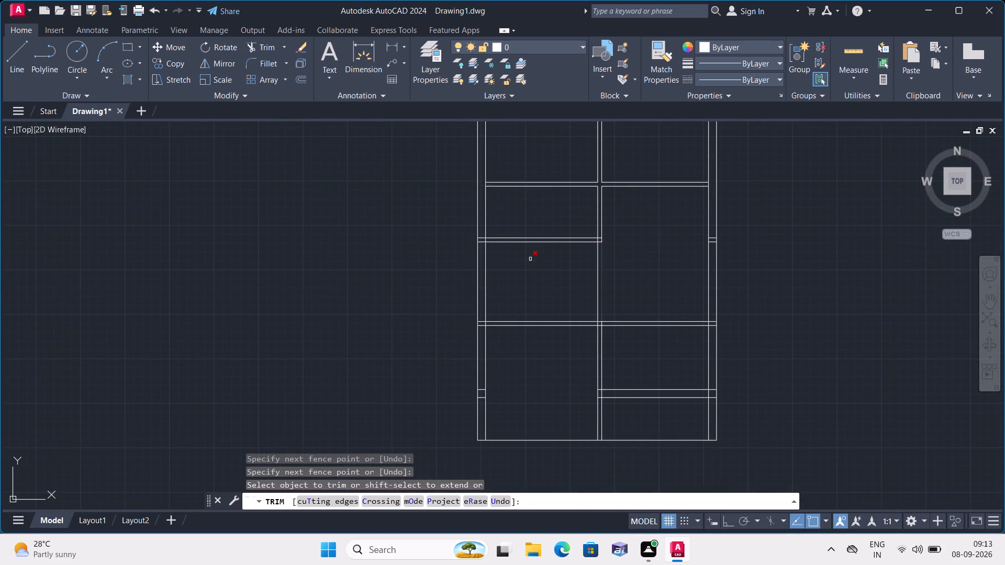
scroll(503, 271, up, 2)
click(450, 182)
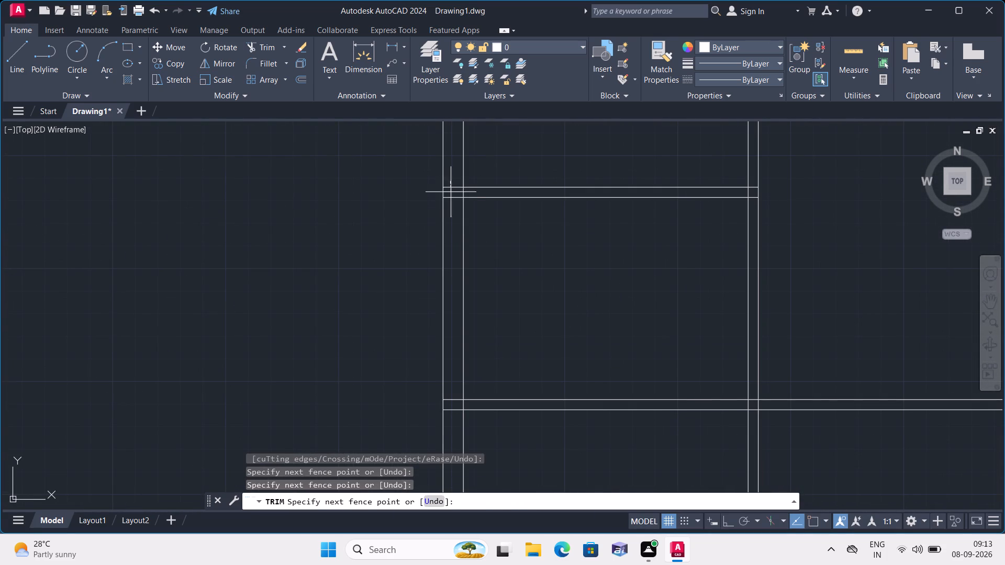
click(454, 211)
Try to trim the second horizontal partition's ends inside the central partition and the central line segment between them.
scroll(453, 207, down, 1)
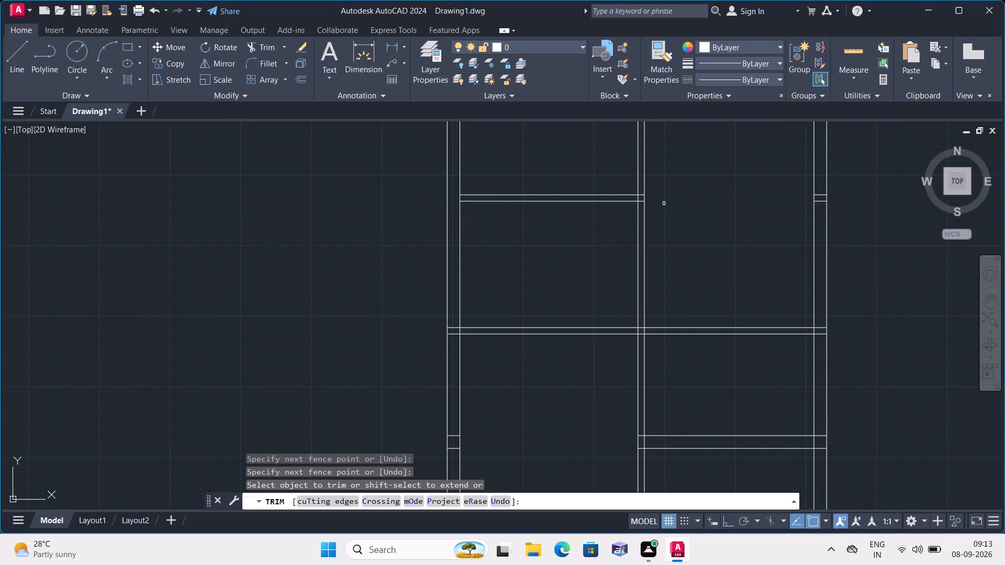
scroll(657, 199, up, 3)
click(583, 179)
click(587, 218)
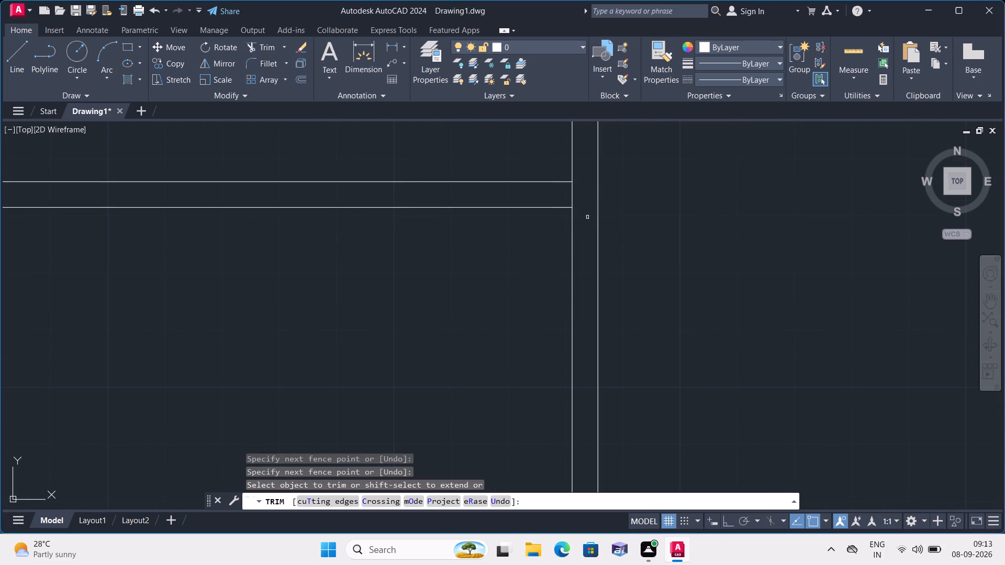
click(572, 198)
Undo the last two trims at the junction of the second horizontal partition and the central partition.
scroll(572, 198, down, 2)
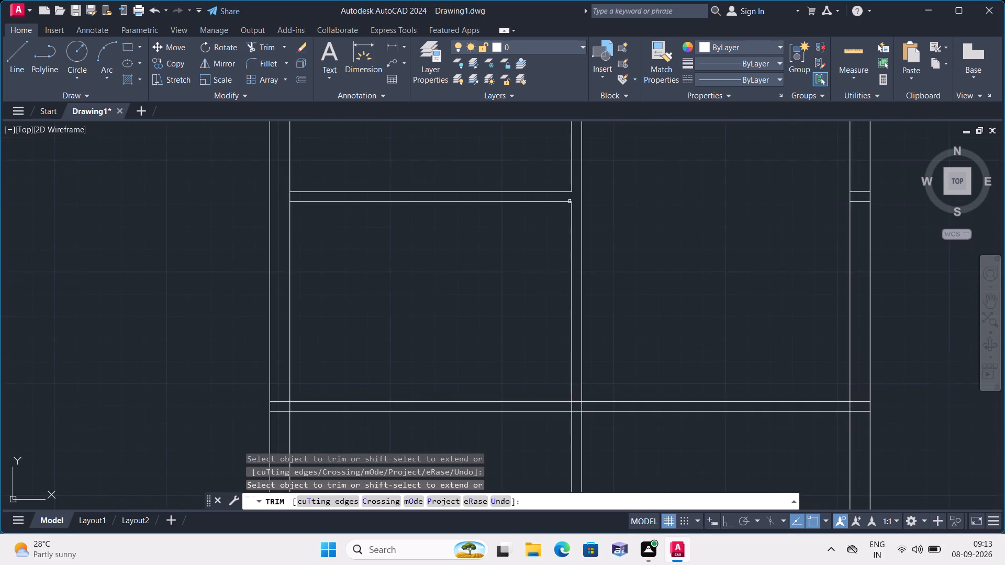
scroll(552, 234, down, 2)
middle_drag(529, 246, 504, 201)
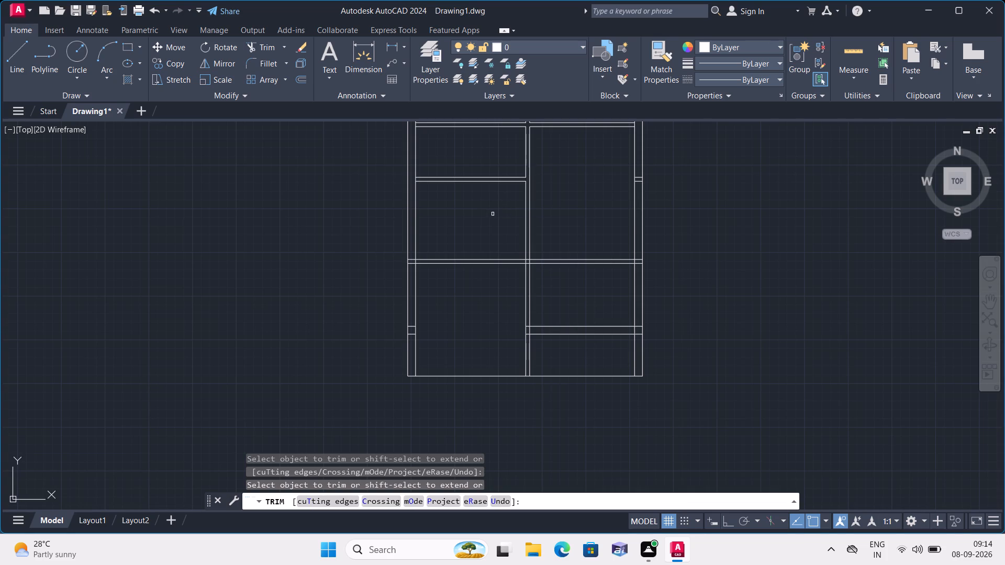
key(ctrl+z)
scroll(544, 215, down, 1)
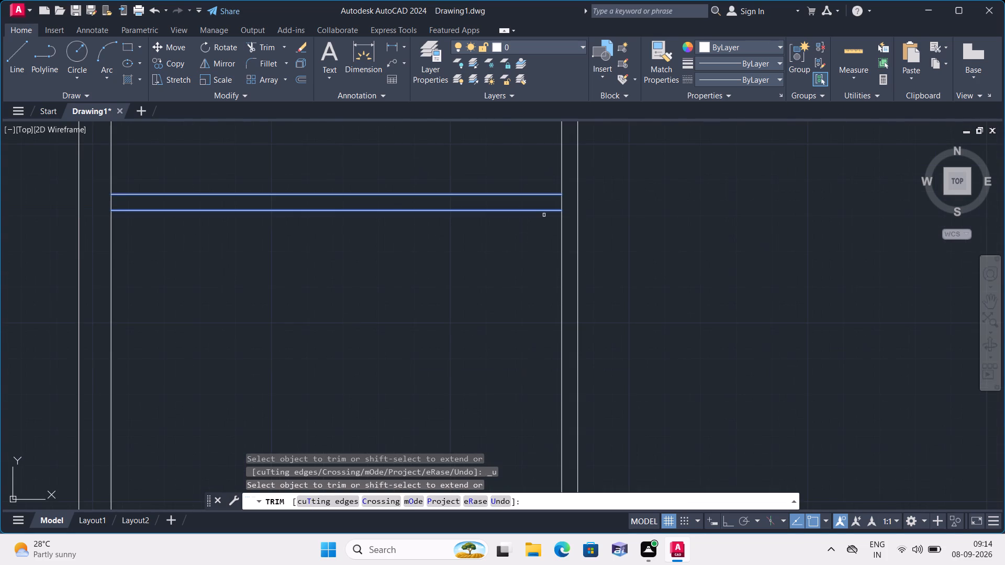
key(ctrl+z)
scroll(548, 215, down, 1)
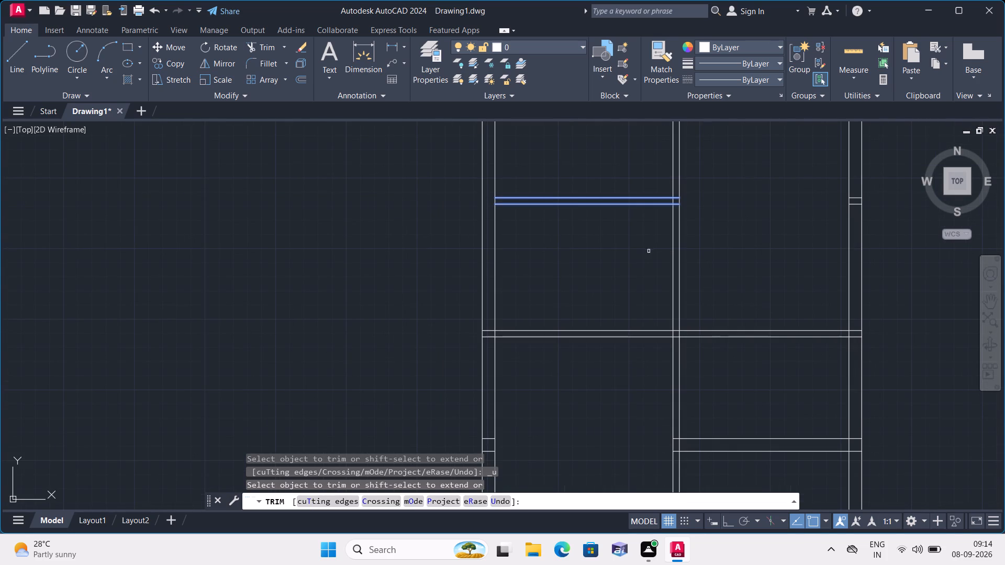
Trim away both central vertical partition lines between the second and third horizontal partitions.
click(649, 251)
click(705, 255)
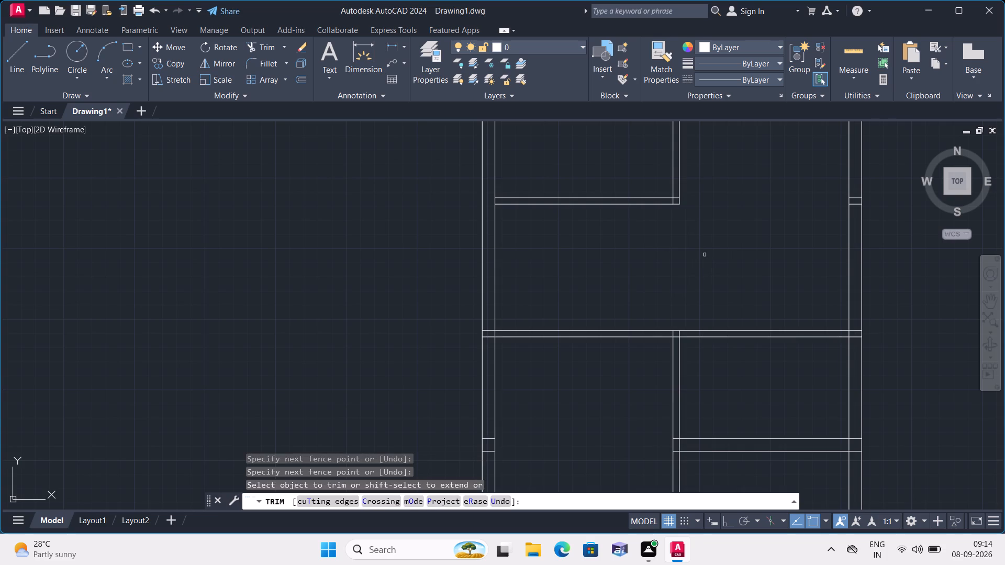
Trim the two overlapping segments where the second horizontal partition meets the central partition, forming a clean L-shaped corner.
scroll(705, 255, down, 1)
middle_drag(697, 253, 602, 274)
scroll(602, 275, down, 1)
scroll(607, 246, up, 5)
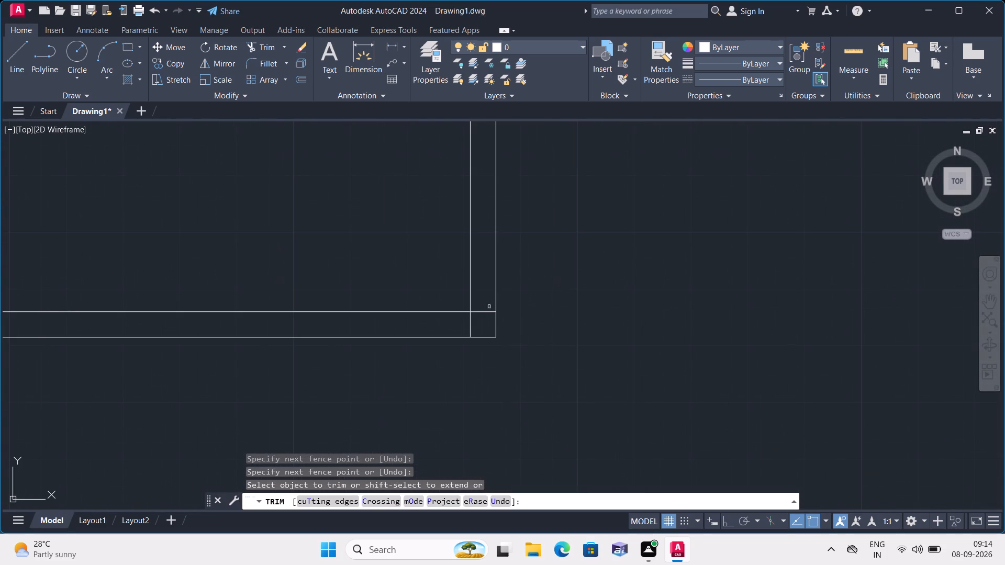
click(486, 310)
click(470, 326)
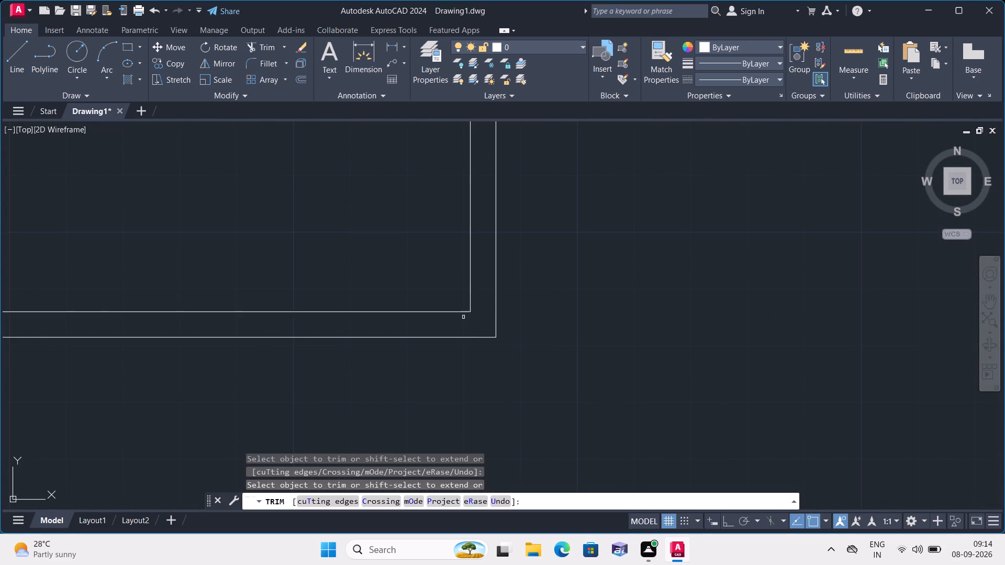
Trim the third horizontal partition's line ends that cross the thickness of the left outer wall.
scroll(462, 318, down, 4)
middle_drag(438, 363, 437, 304)
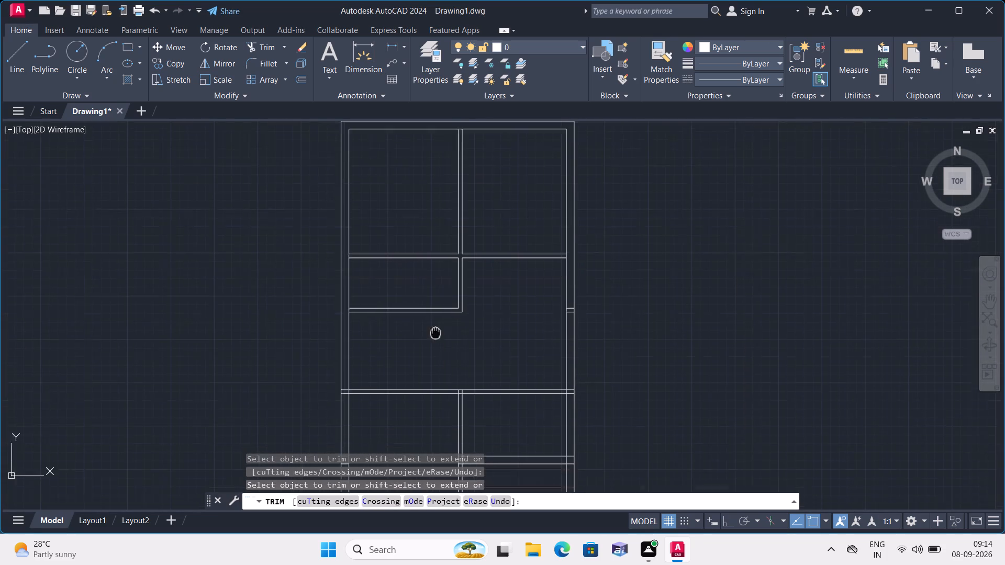
middle_drag(437, 304, 443, 262)
scroll(383, 299, up, 1)
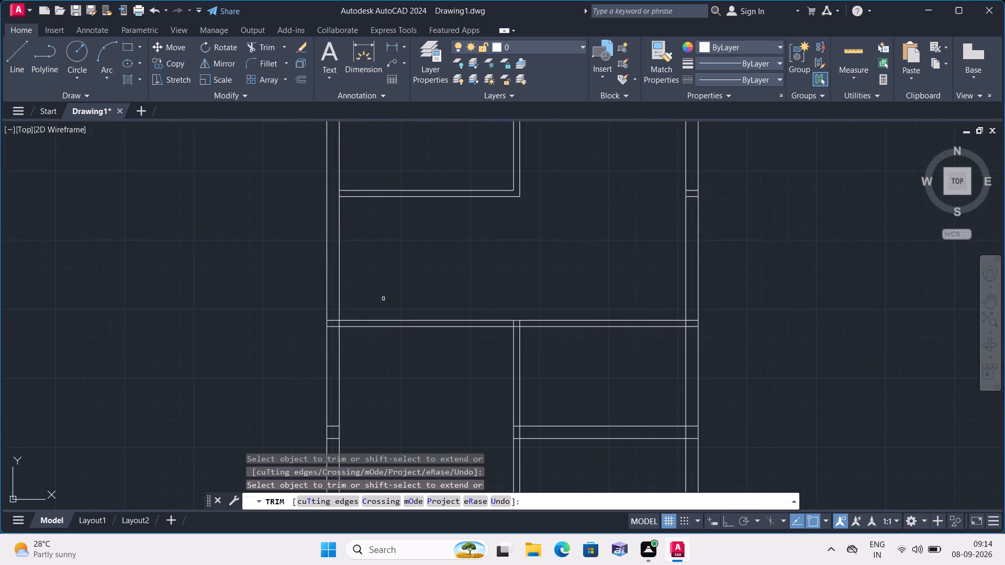
scroll(326, 332, up, 3)
click(335, 270)
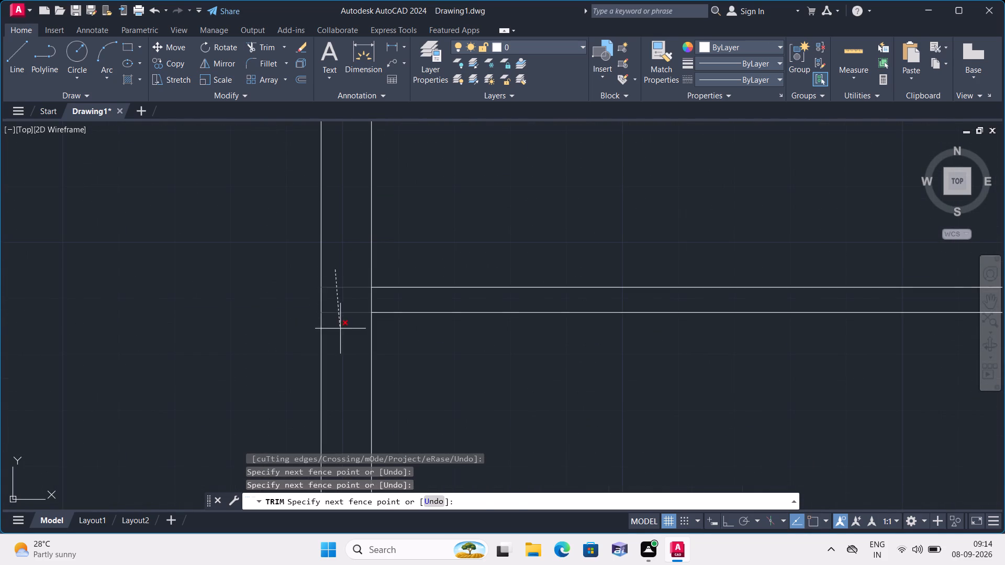
click(340, 329)
Trim the lowest horizontal partition's leftover short lines inside the left outer wall.
scroll(340, 329, down, 2)
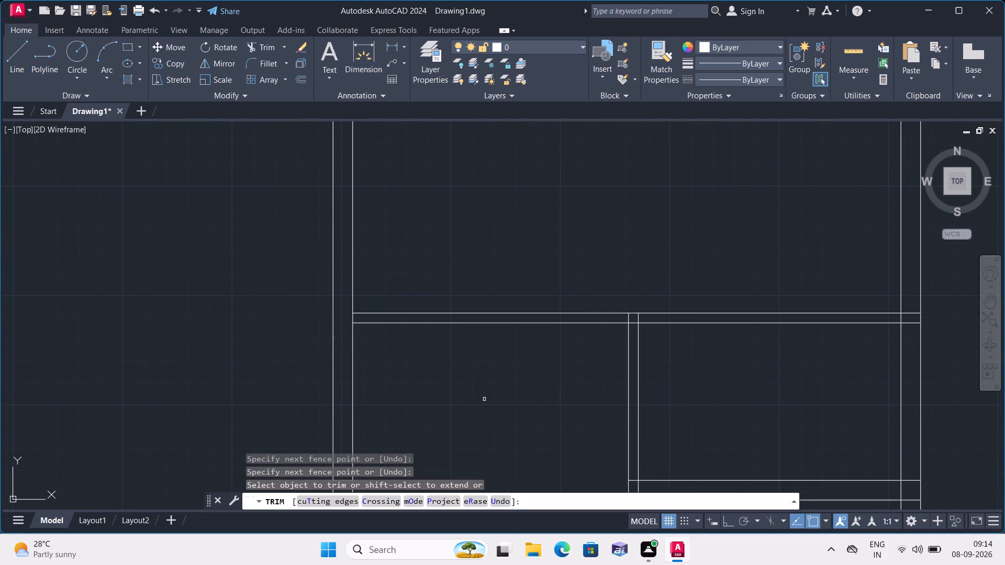
middle_drag(485, 400, 452, 323)
scroll(485, 400, down, 1)
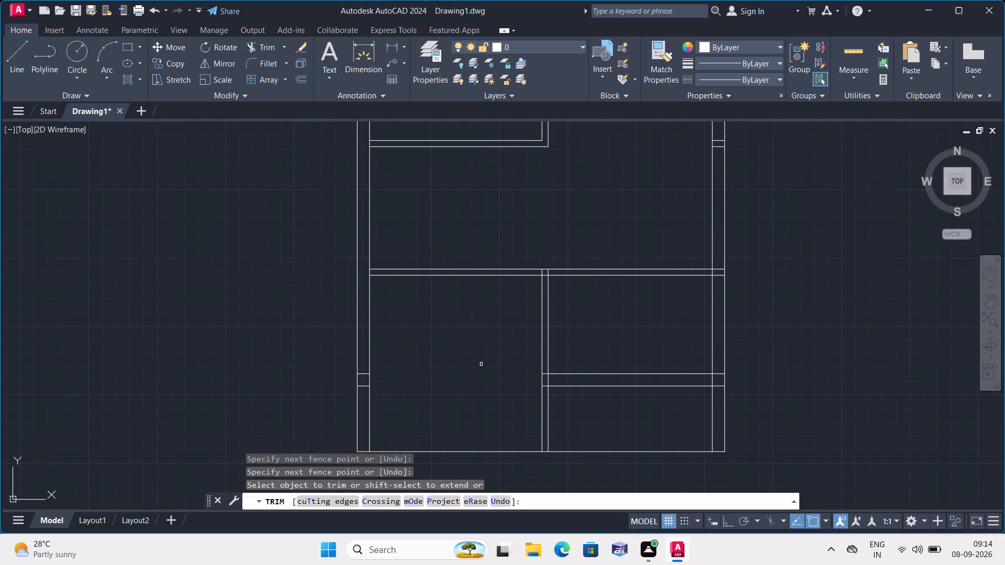
scroll(355, 381, up, 2)
drag(371, 347, 370, 352)
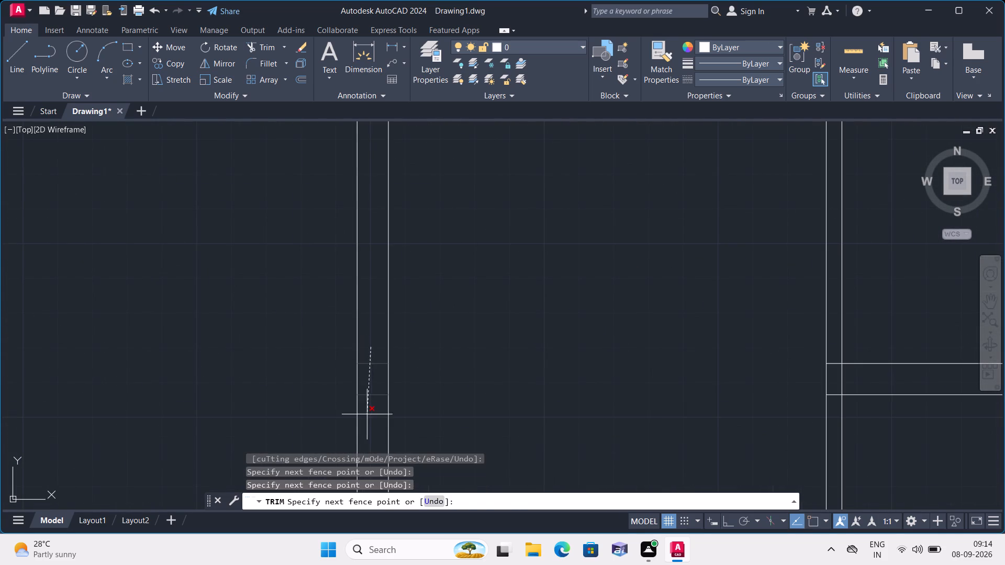
click(367, 414)
Trim the central partition's inner segment at the lowest horizontal partition and both its lines below that partition.
scroll(366, 408, down, 3)
middle_drag(425, 382, 398, 286)
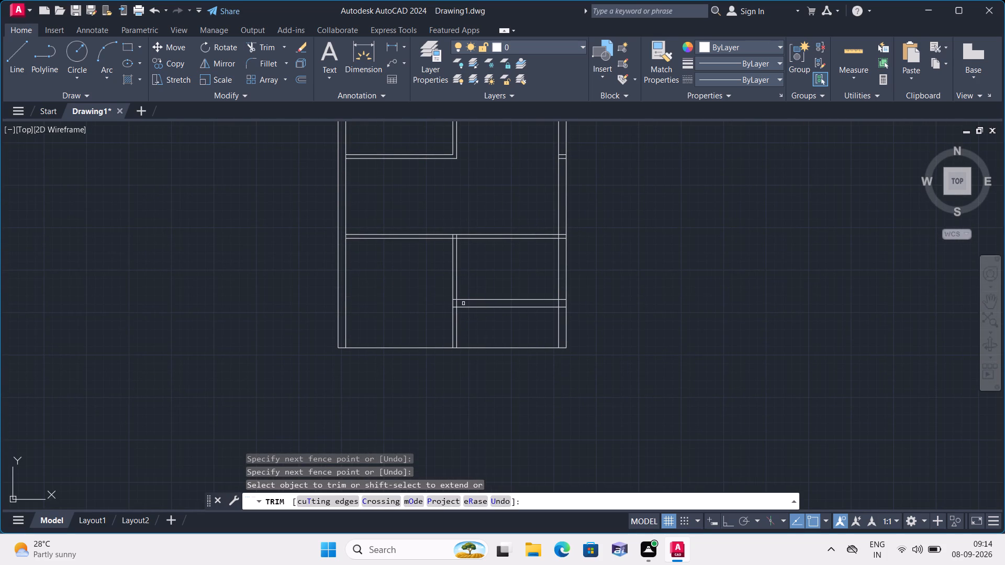
scroll(463, 303, up, 3)
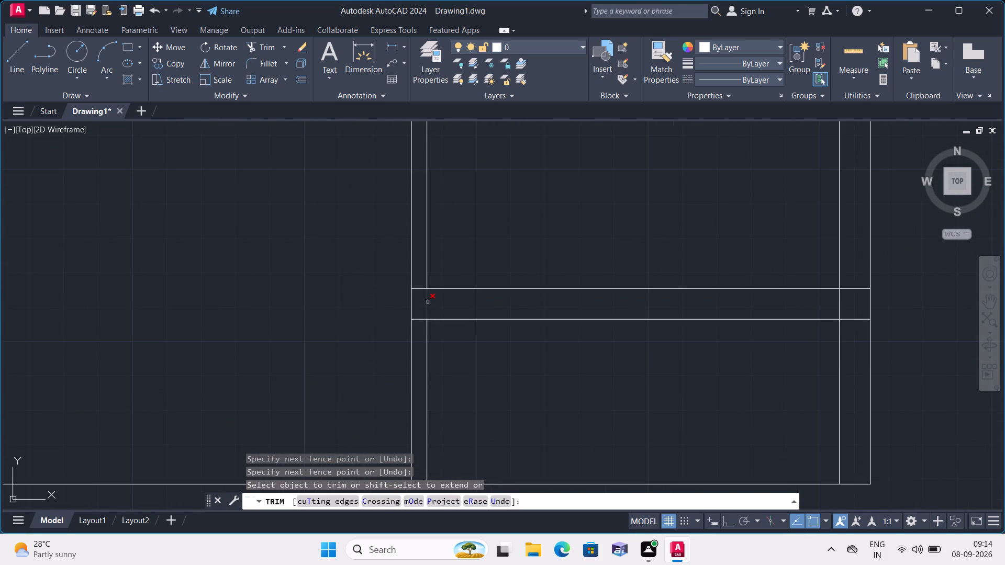
click(428, 302)
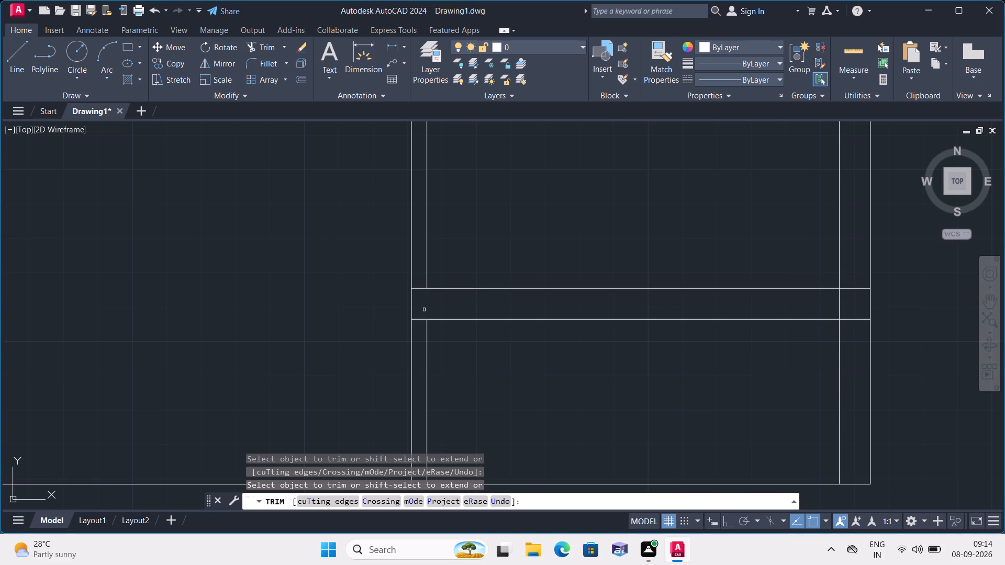
scroll(424, 310, down, 2)
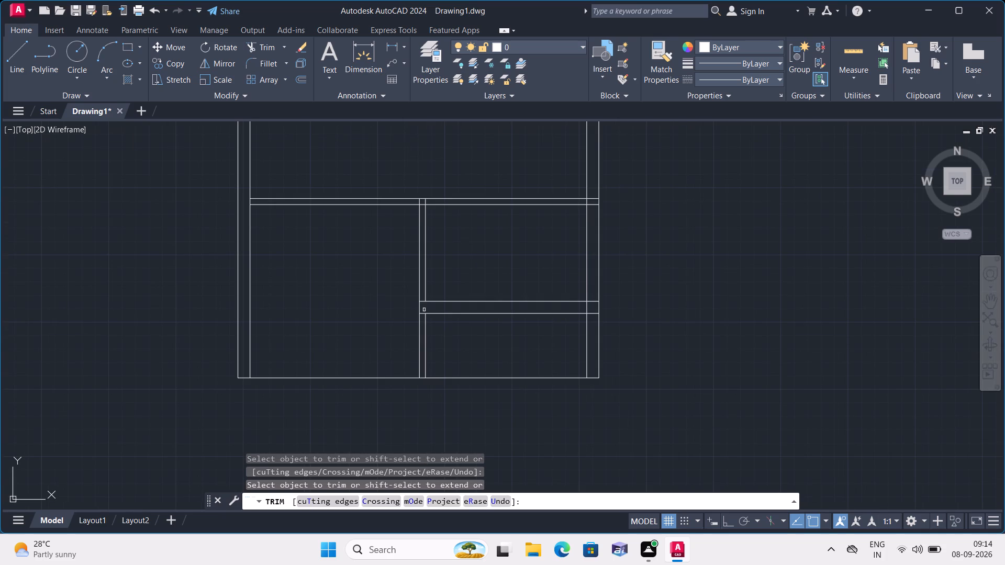
click(436, 340)
click(386, 337)
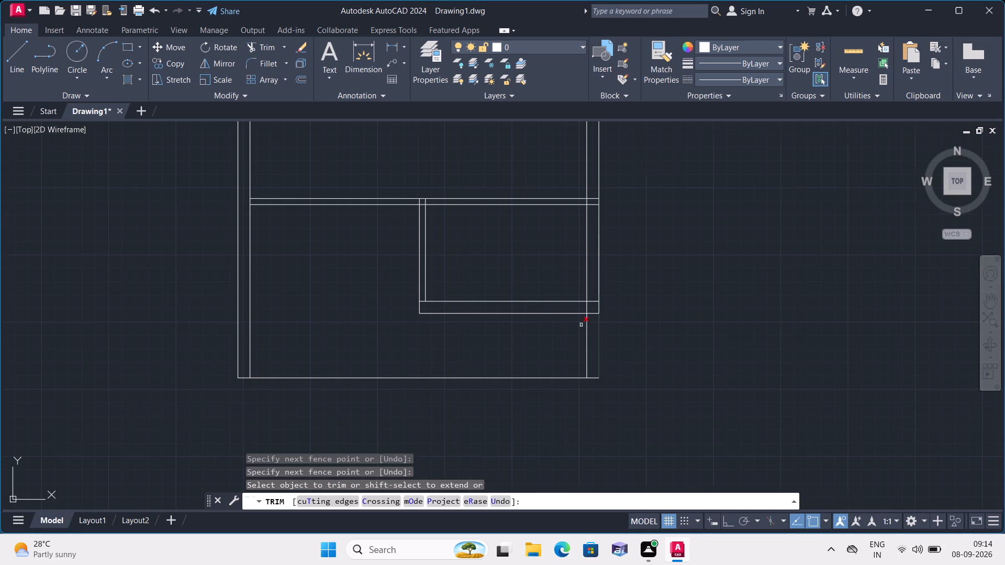
Trim the segments of the lowest, third and second horizontal partitions that cross the right outer wall's thickness, and end trimming.
scroll(581, 325, up, 3)
click(626, 219)
click(625, 301)
scroll(624, 300, down, 3)
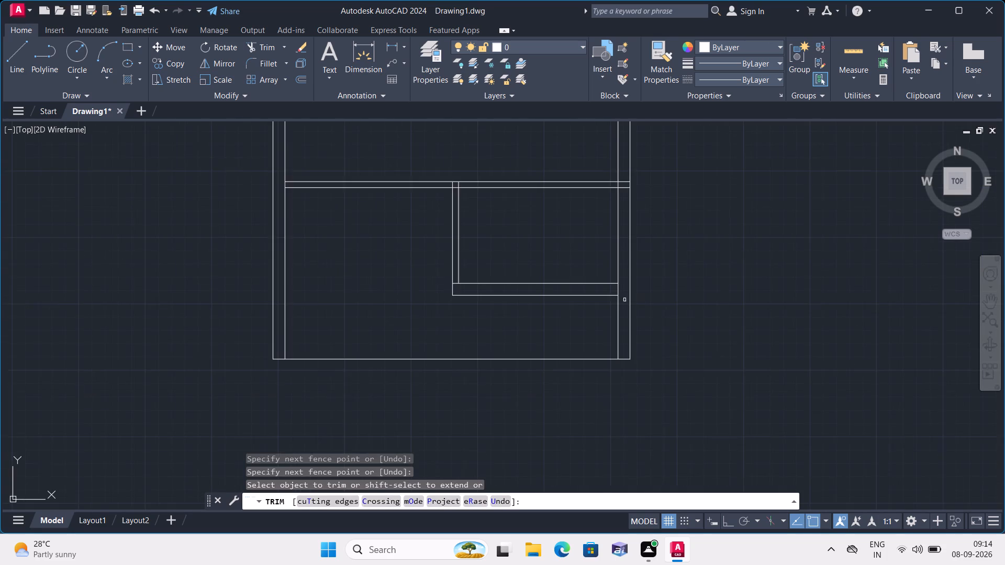
scroll(624, 300, down, 1)
scroll(615, 231, up, 4)
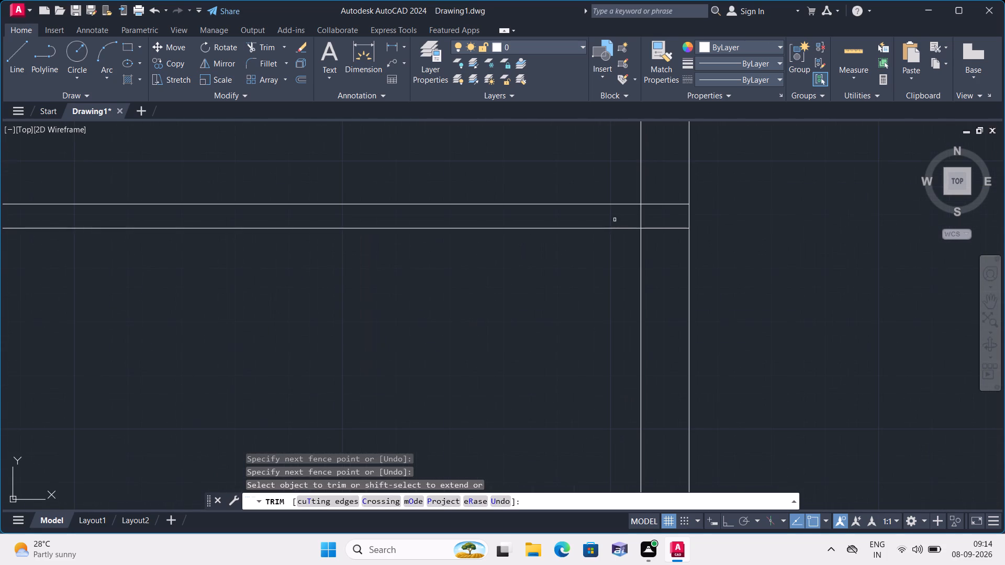
click(661, 187)
click(666, 246)
scroll(657, 254, down, 4)
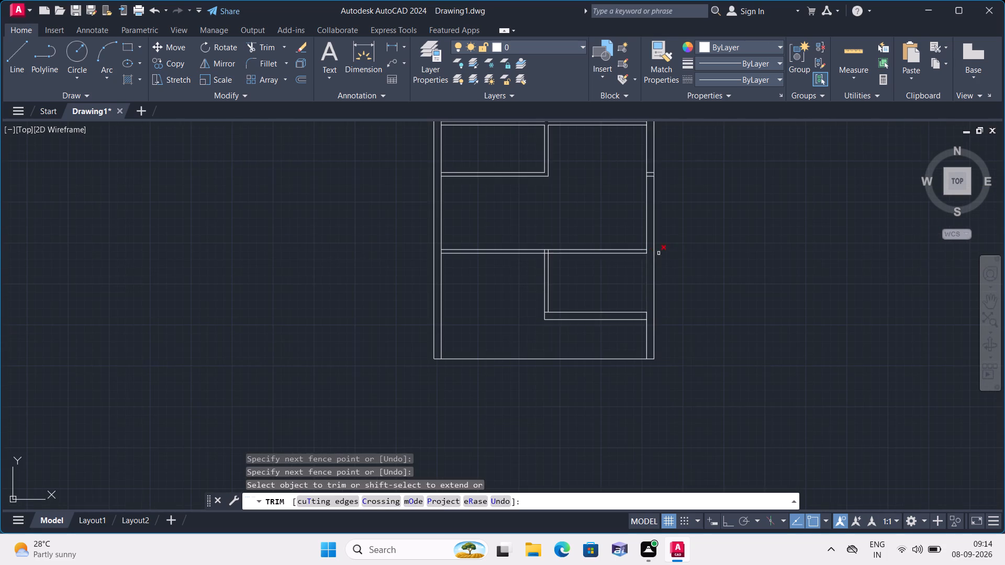
scroll(654, 147, up, 2)
scroll(635, 199, up, 2)
click(637, 206)
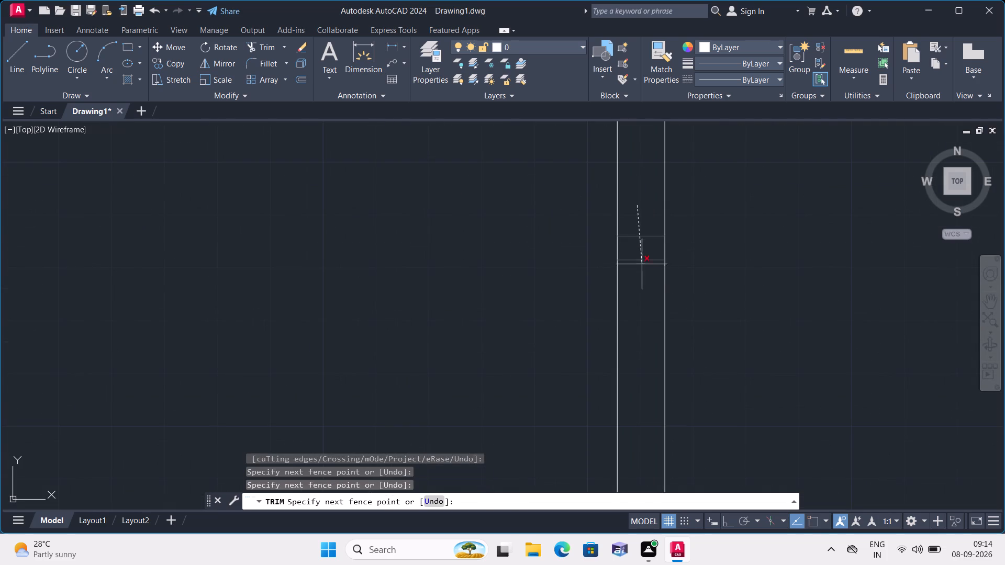
click(643, 285)
scroll(699, 254, down, 4)
middle_drag(722, 243, 657, 363)
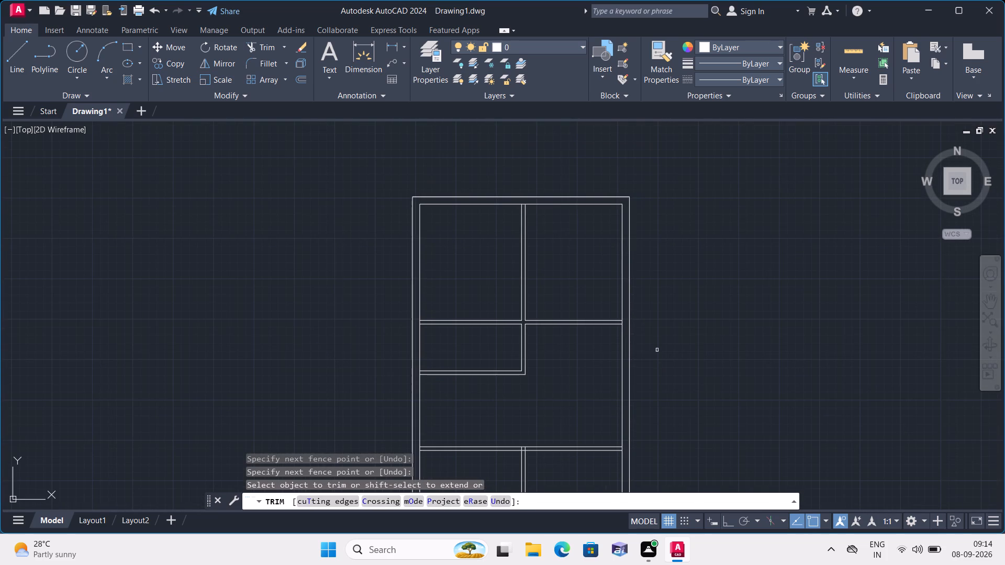
key(Escape)
Offset the left outer wall's inner line 6'6" toward the inside of the plan.
text(offset)
key(space)
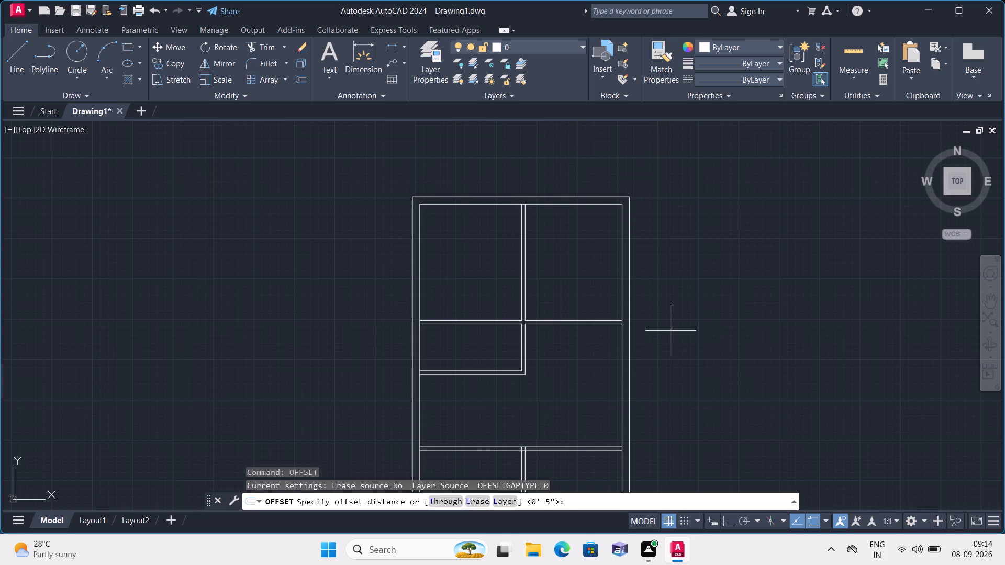
text(6'6")
key(space)
click(420, 343)
click(452, 343)
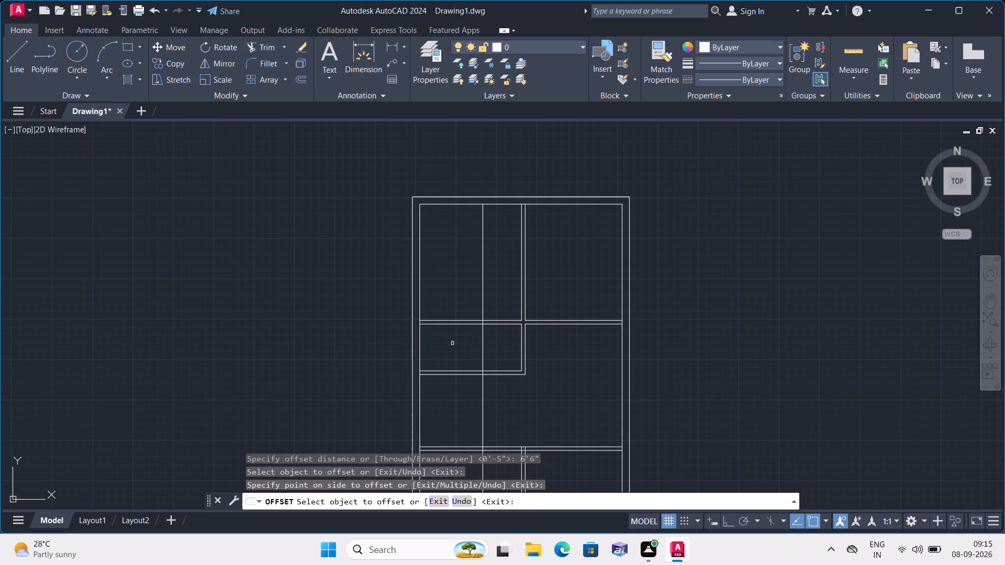
Offset the new vertical partition line 4.5" toward the central partition to give it a second line.
key(space)
key(space)
text(40)
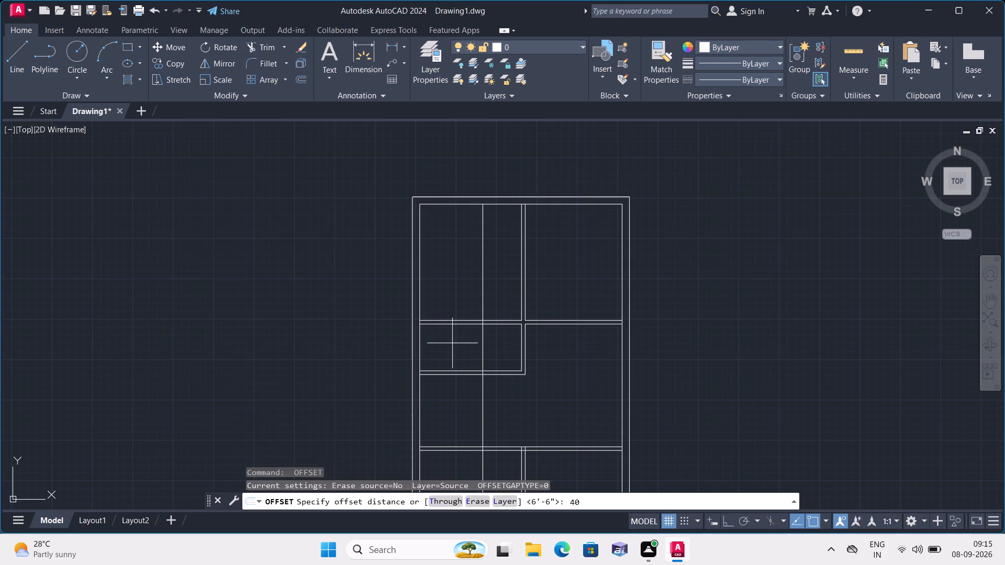
key(BackSpace)
text(.5")
key(space)
click(484, 346)
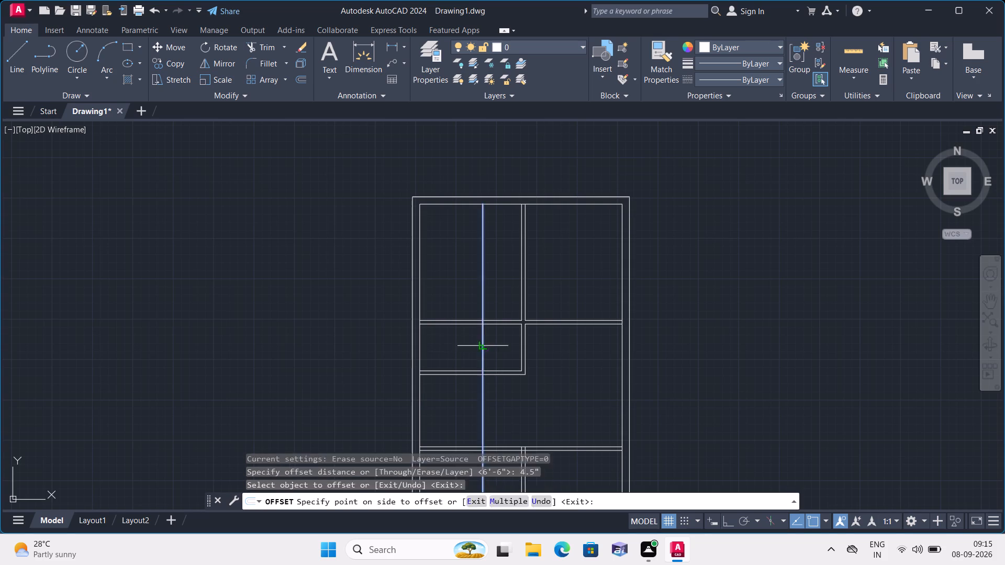
click(509, 345)
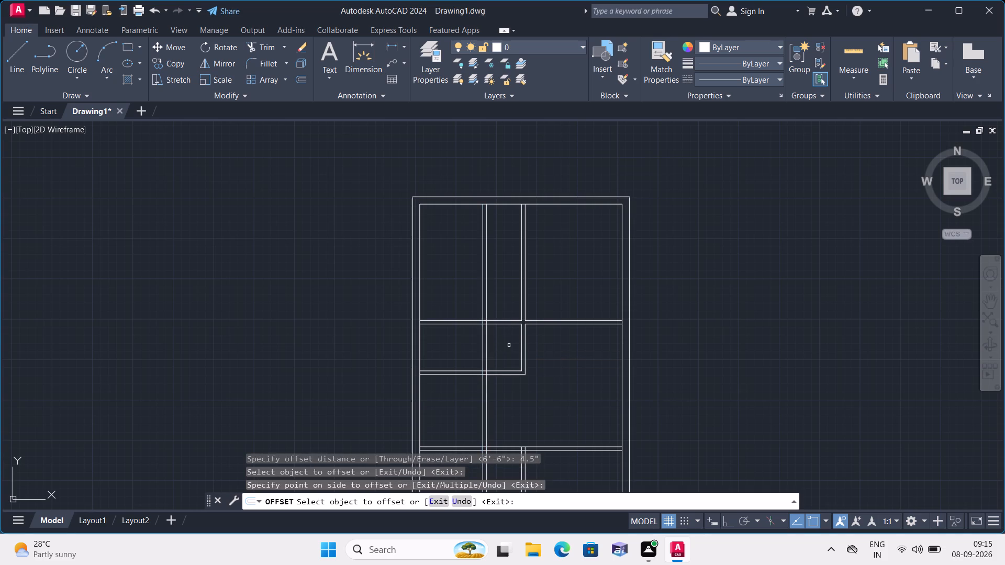
Trim both lines of the new vertical partition everywhere below the second horizontal partition, outside the partition thicknesses.
scroll(502, 351, down, 1)
middle_drag(502, 351, 503, 289)
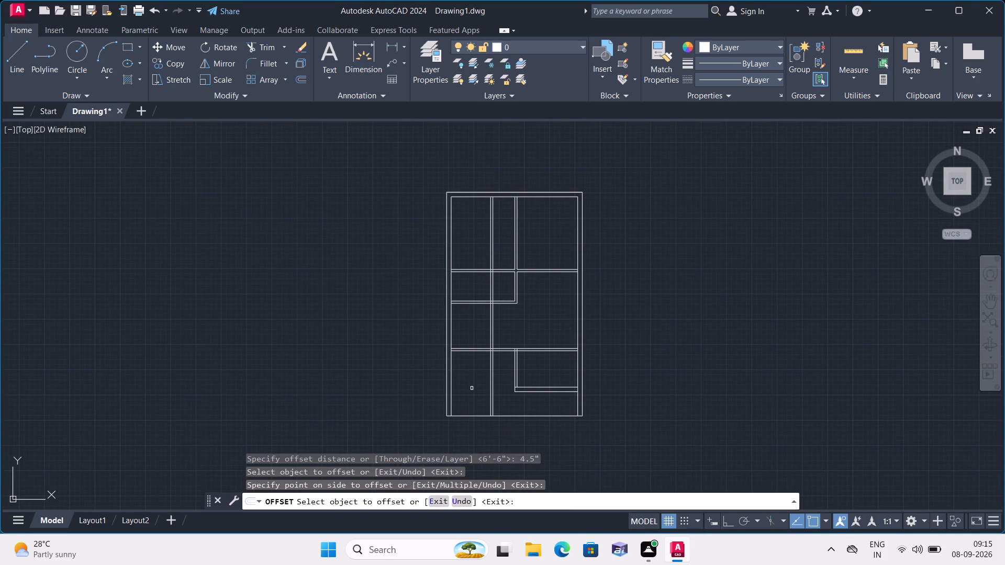
middle_click(472, 388)
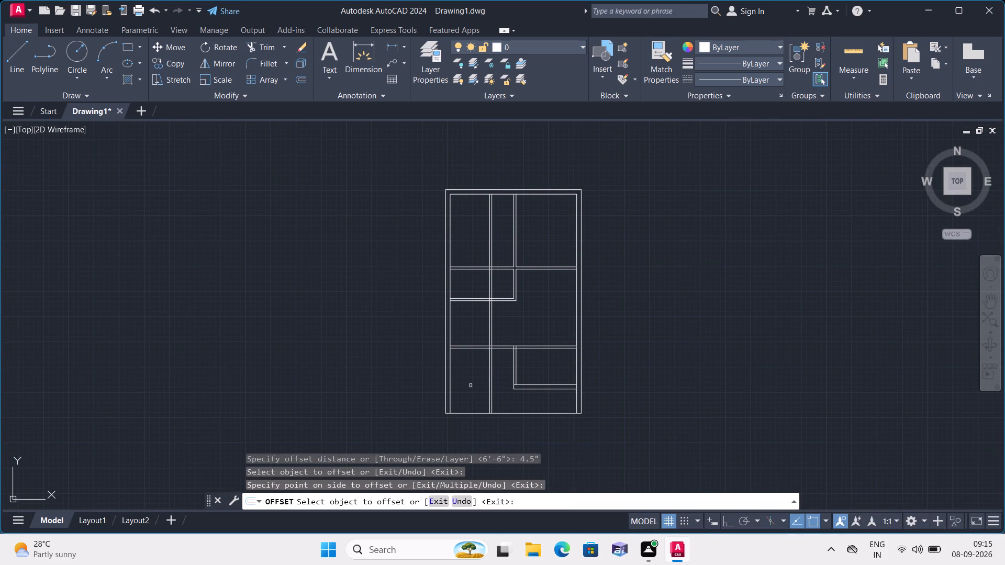
key(Escape)
text(trim)
key(space)
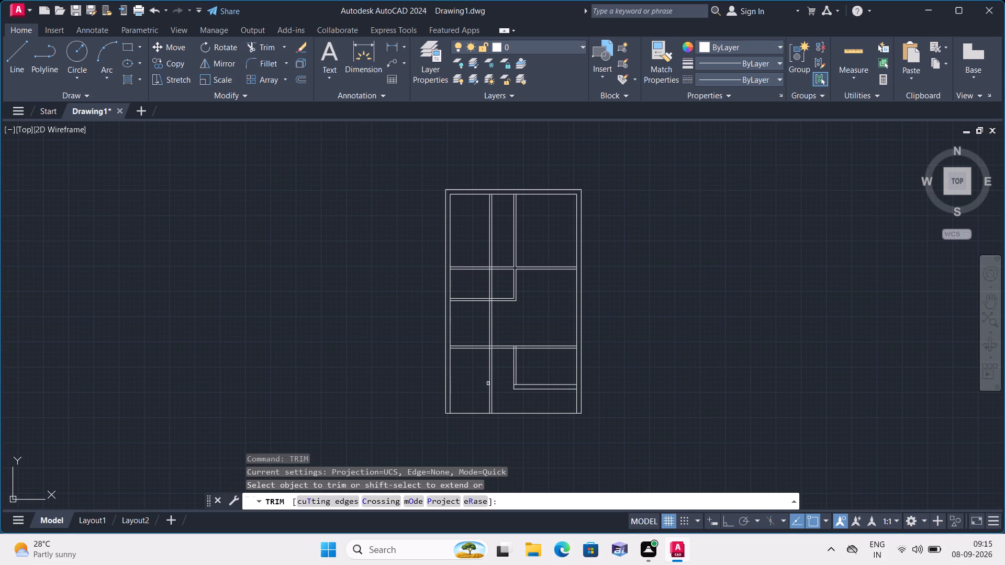
click(498, 368)
click(483, 379)
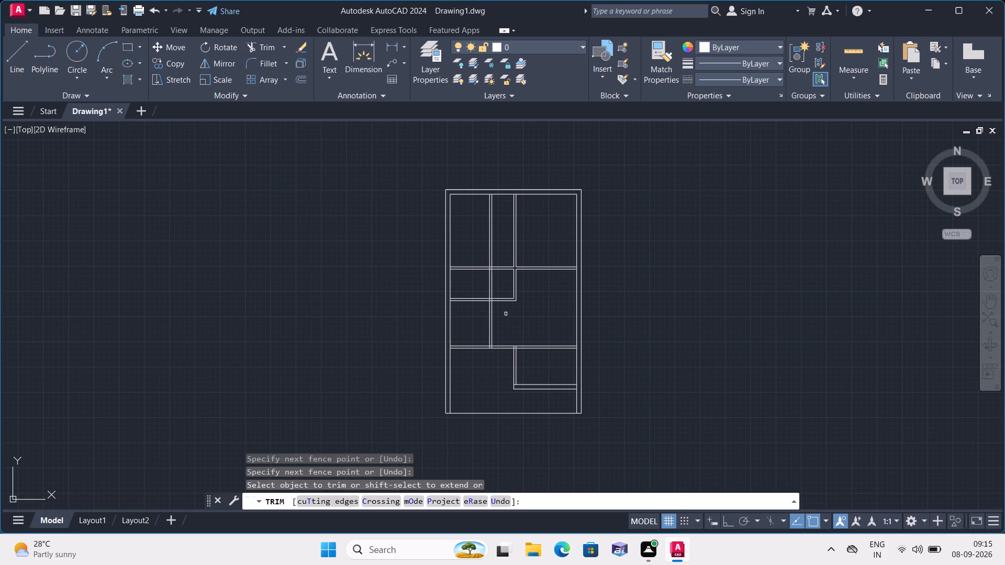
click(507, 313)
click(482, 333)
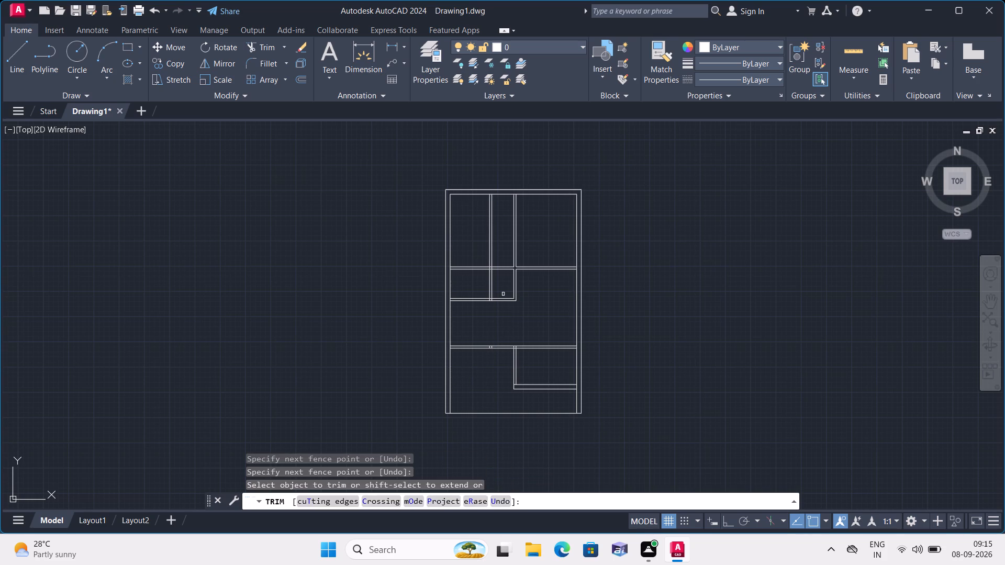
Trim the second horizontal partition beyond the new vertical partition, and the central partition's lines between the top and second horizontal partitions.
click(503, 293)
click(508, 315)
click(502, 279)
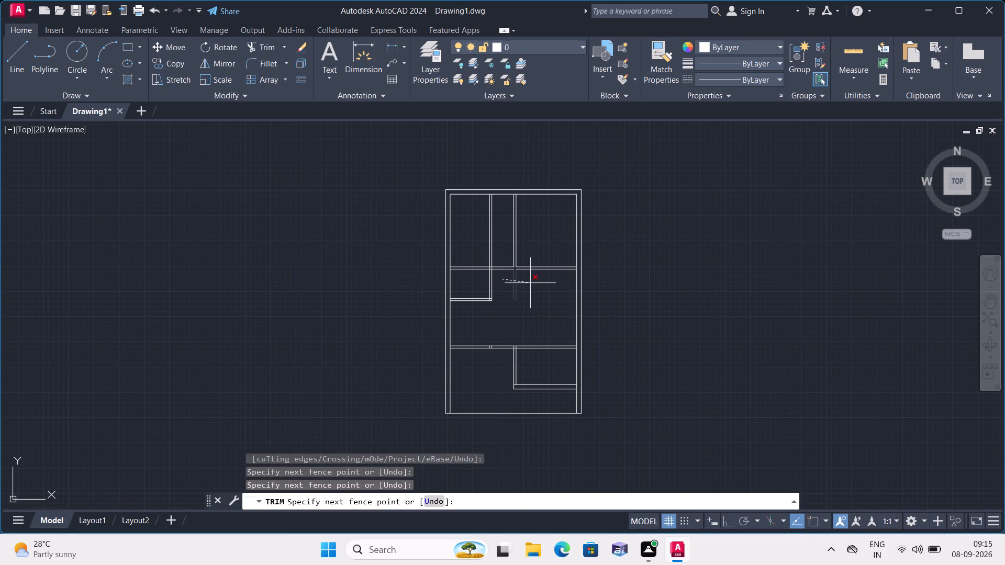
click(530, 283)
Trim the new vertical partition's lines above the top horizontal partition and clear the inner segments where the two meet.
middle_drag(519, 281, 518, 317)
scroll(493, 271, up, 2)
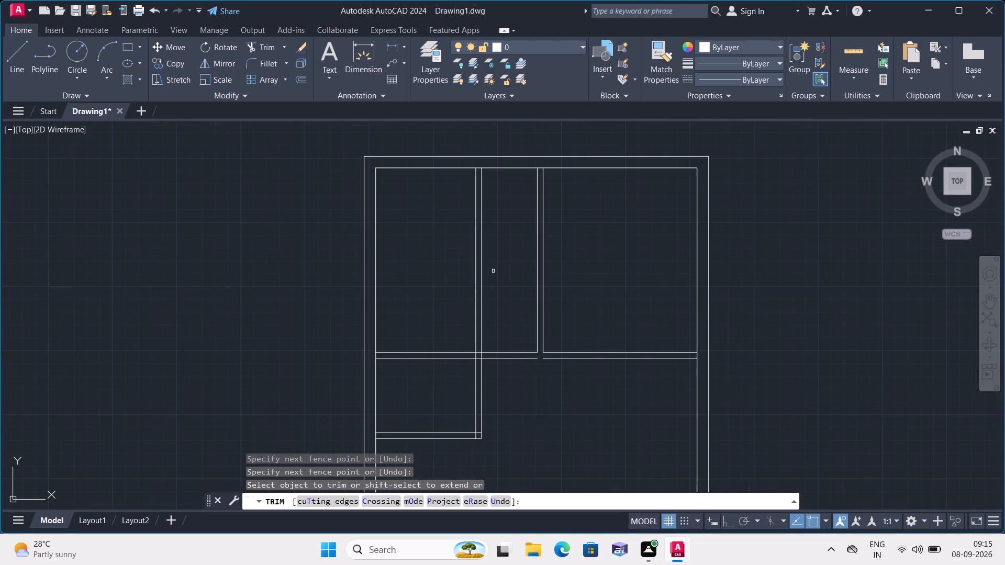
click(493, 271)
click(451, 294)
scroll(473, 357, up, 3)
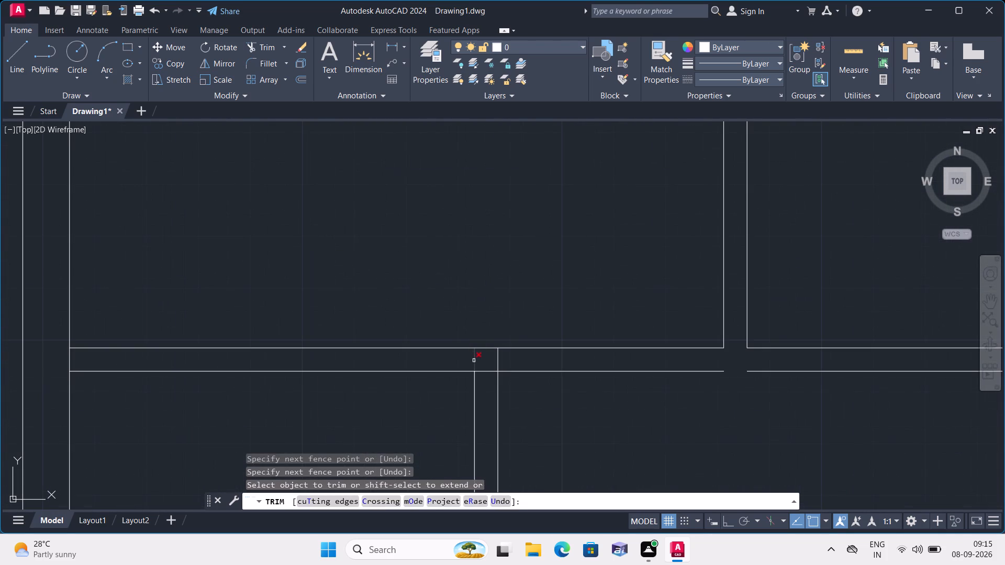
click(473, 362)
click(495, 360)
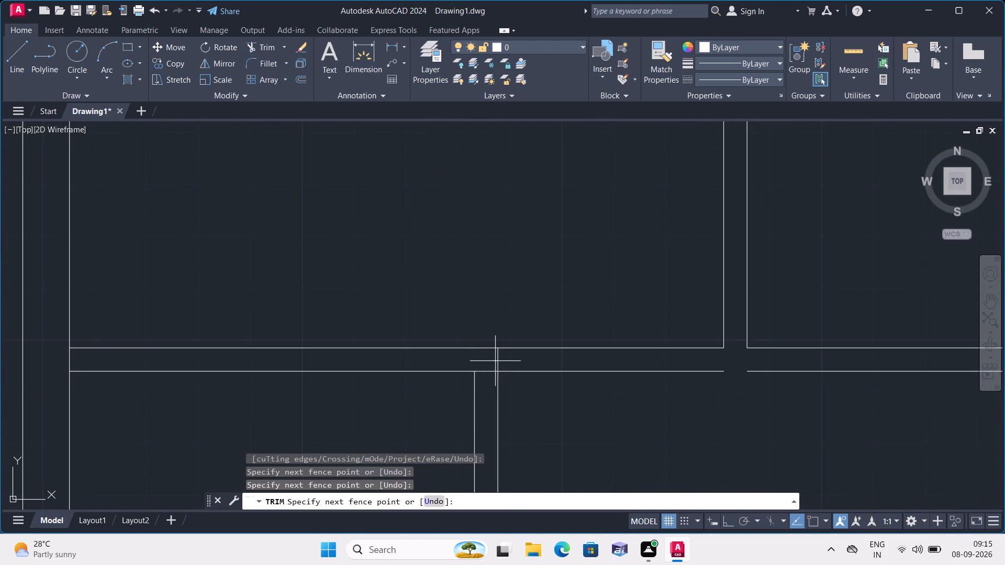
click(502, 364)
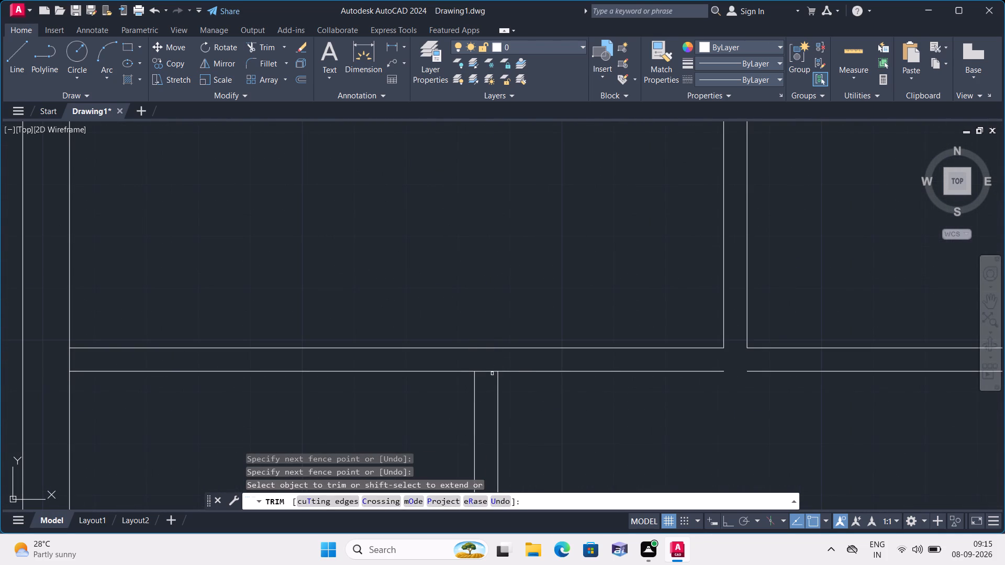
click(492, 374)
click(486, 364)
Trim the inner overlapping segments at the corner where the new vertical partition meets the second horizontal partition.
scroll(474, 361, down, 2)
middle_drag(536, 423, 526, 331)
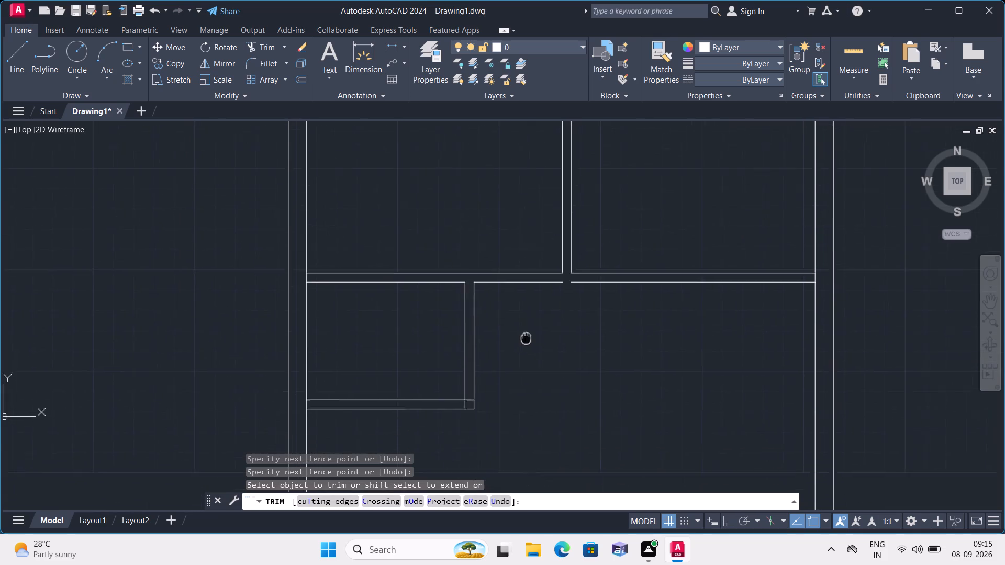
middle_drag(526, 331, 526, 326)
scroll(526, 326, down, 1)
scroll(489, 369, up, 3)
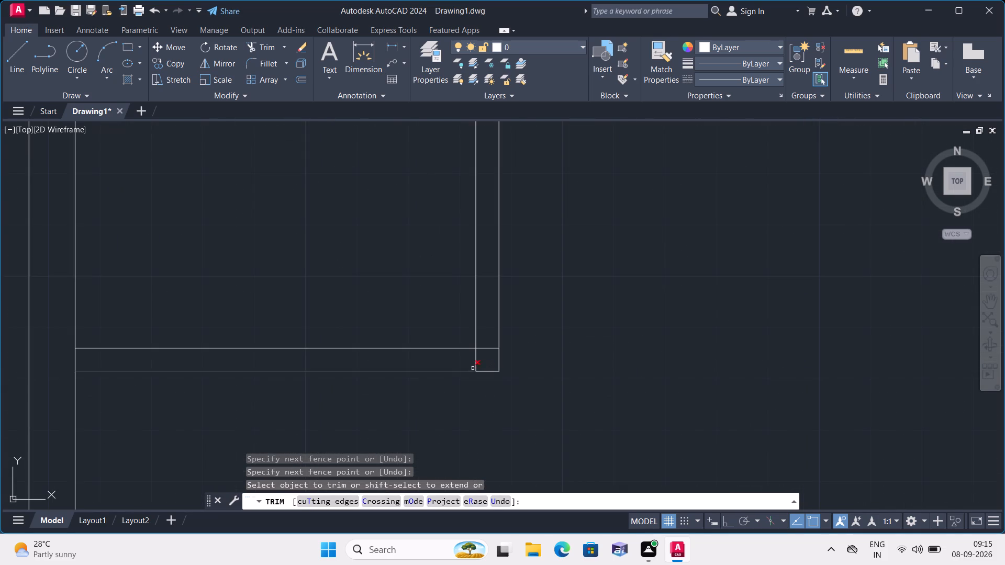
click(478, 364)
click(490, 339)
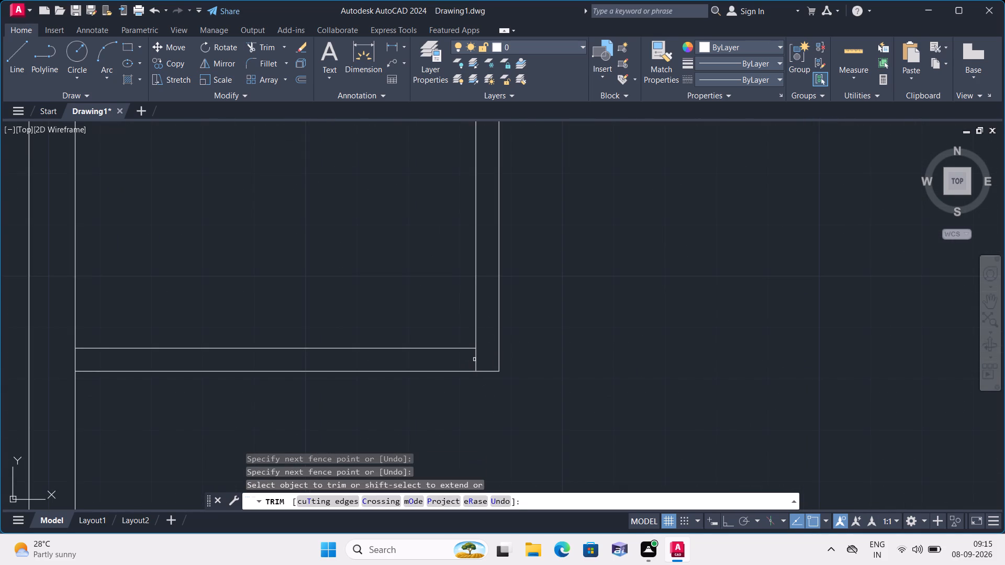
click(474, 359)
click(479, 359)
Trim the new vertical partition's two leftover short lines inside the third horizontal partition.
scroll(479, 358, down, 4)
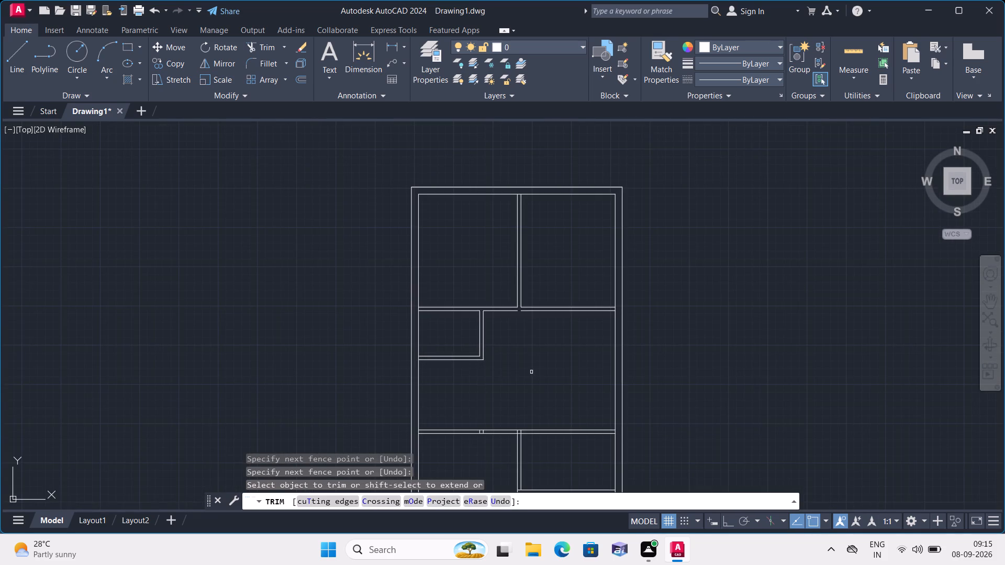
middle_drag(523, 359, 509, 311)
scroll(472, 390, up, 4)
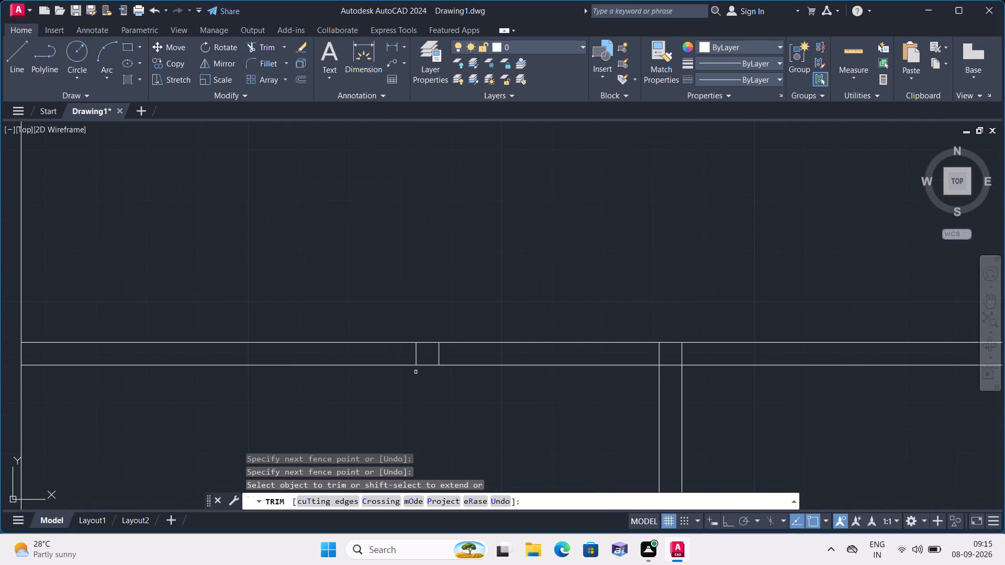
click(411, 355)
click(456, 358)
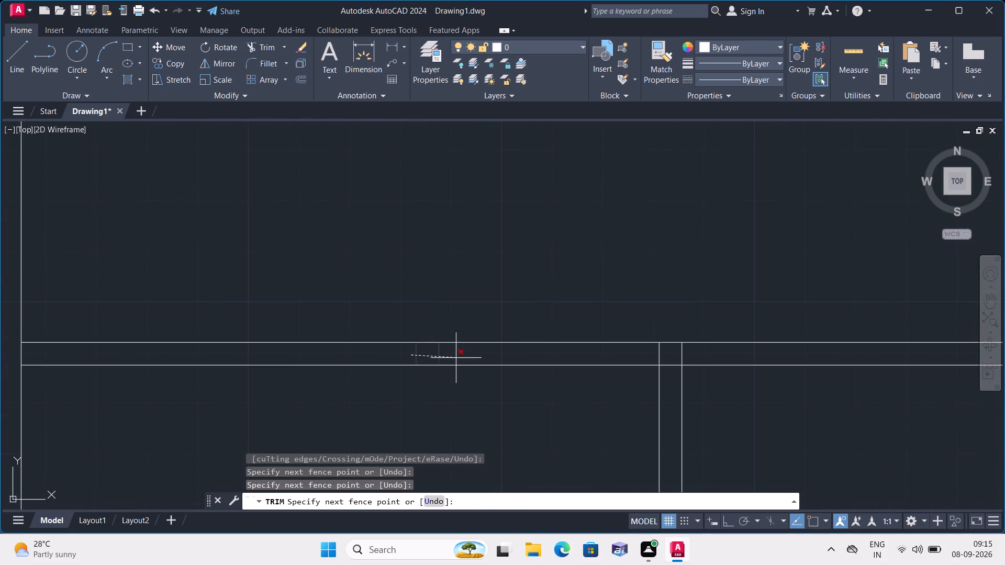
Trim the inner segments where the lower central partition meets the third horizontal partition, and end trimming.
scroll(458, 363, down, 2)
scroll(453, 409, down, 1)
middle_drag(453, 409, 451, 368)
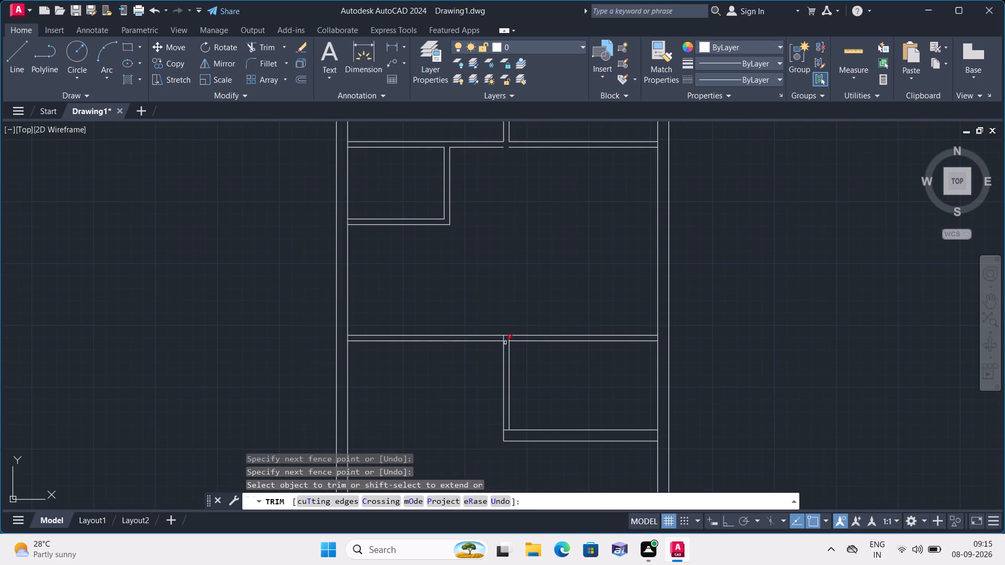
scroll(514, 344, up, 3)
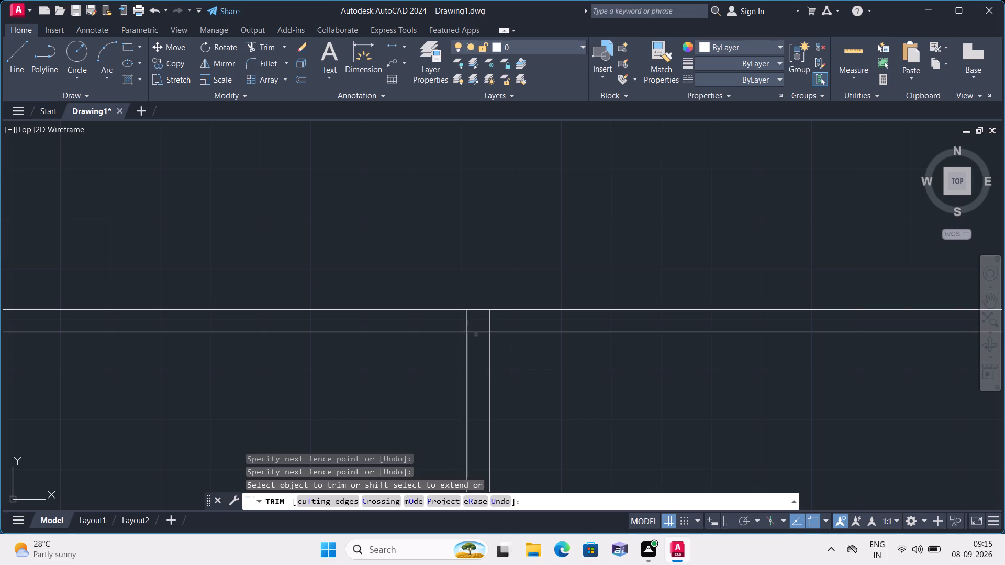
click(476, 335)
click(490, 323)
scroll(493, 324, down, 3)
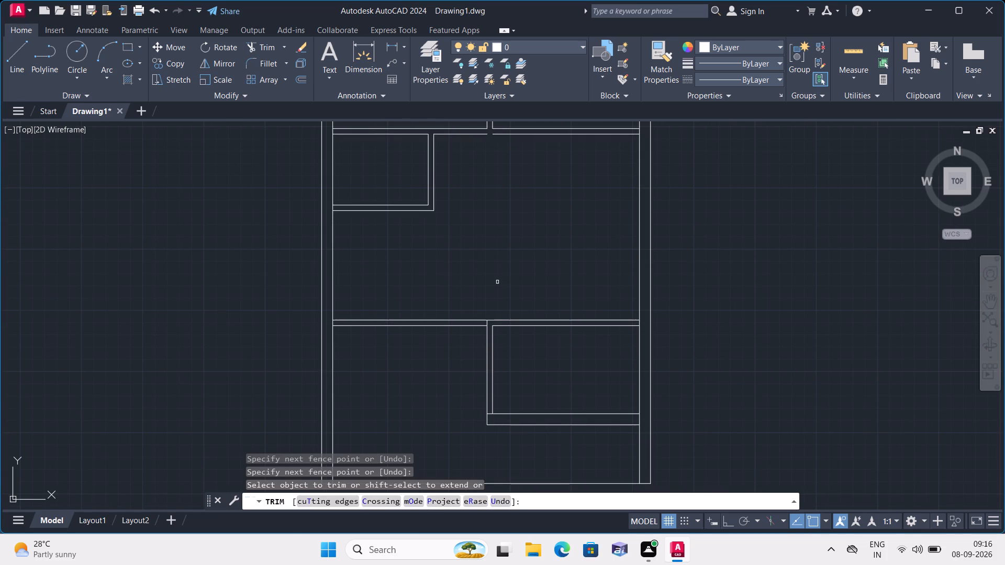
key(Escape)
Offset the lower central partition's left line 4' to the left, below the third horizontal partition.
scroll(497, 282, down, 1)
middle_drag(497, 282, 473, 243)
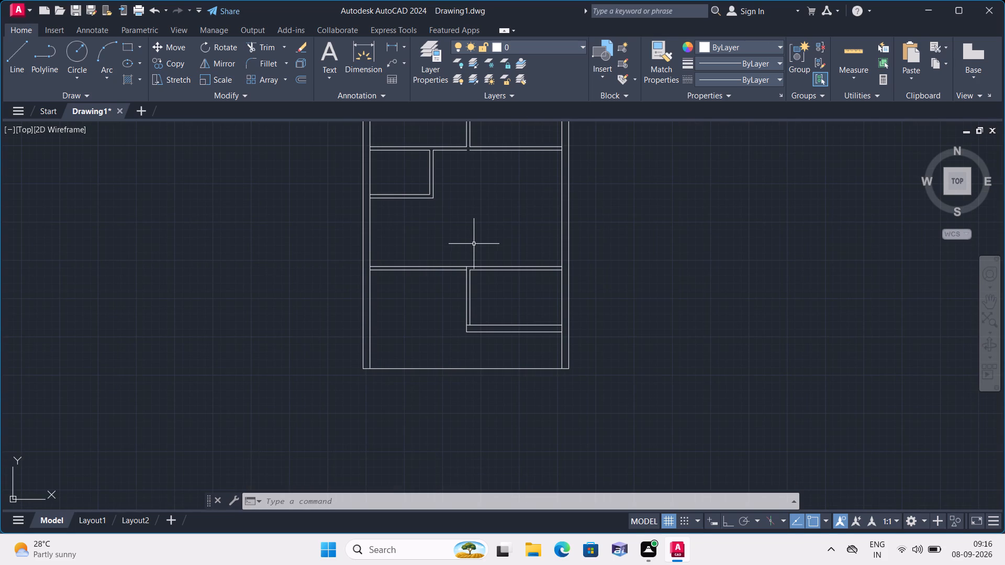
scroll(475, 244, up, 1)
text(offset 4')
key(space)
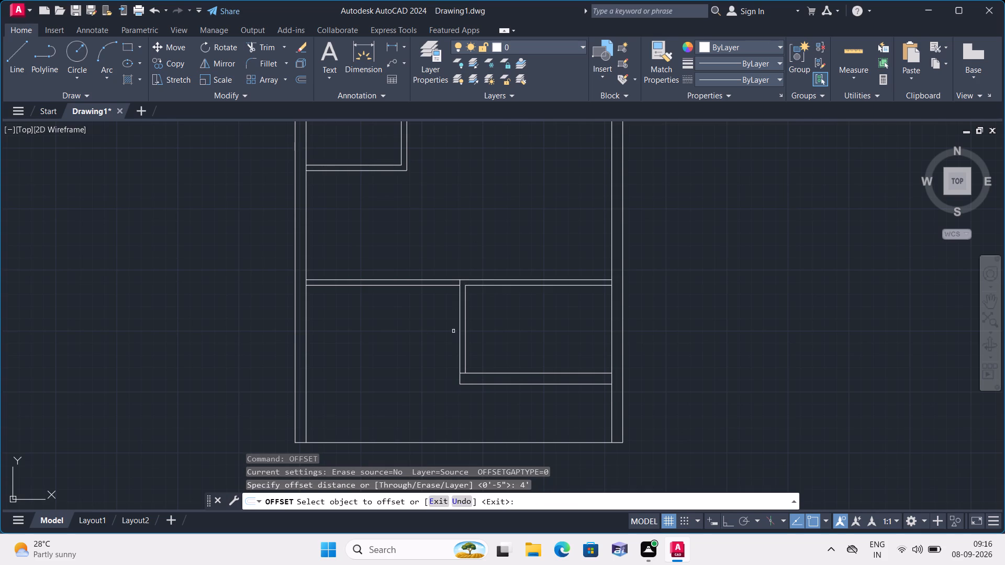
click(460, 334)
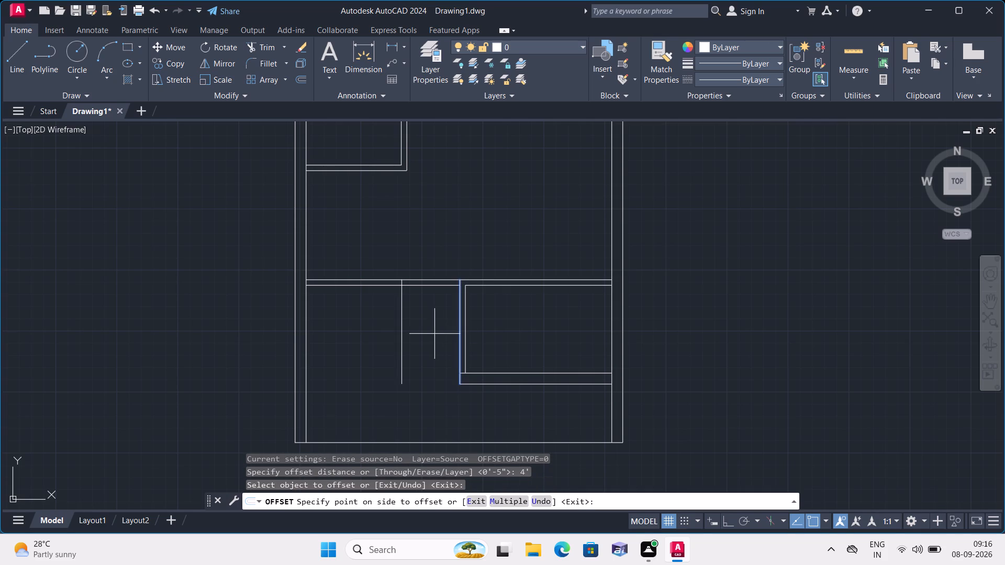
click(427, 335)
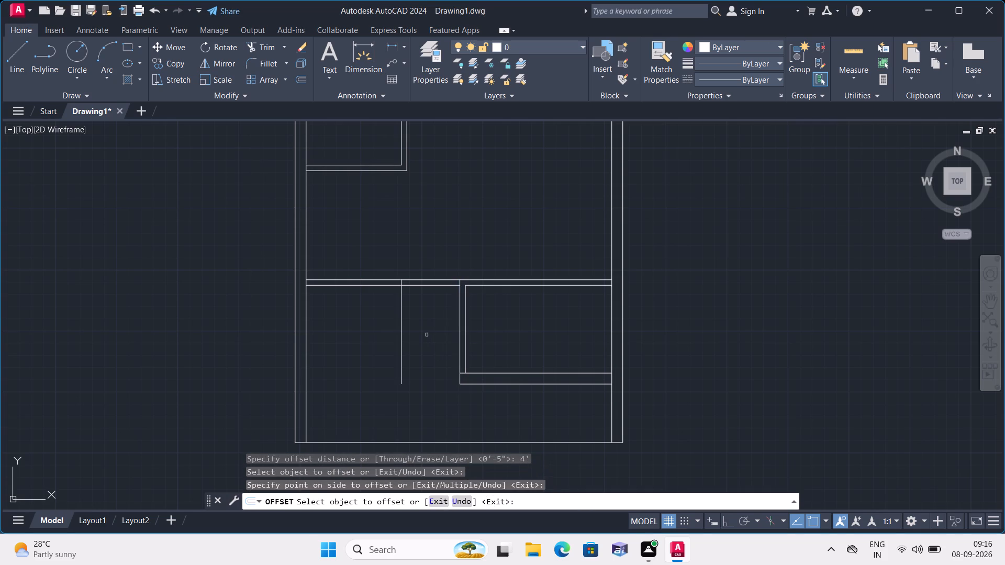
Offset the new short vertical line 4.5" to the left as the partition's second line, and end offsetting.
key(space)
key(space)
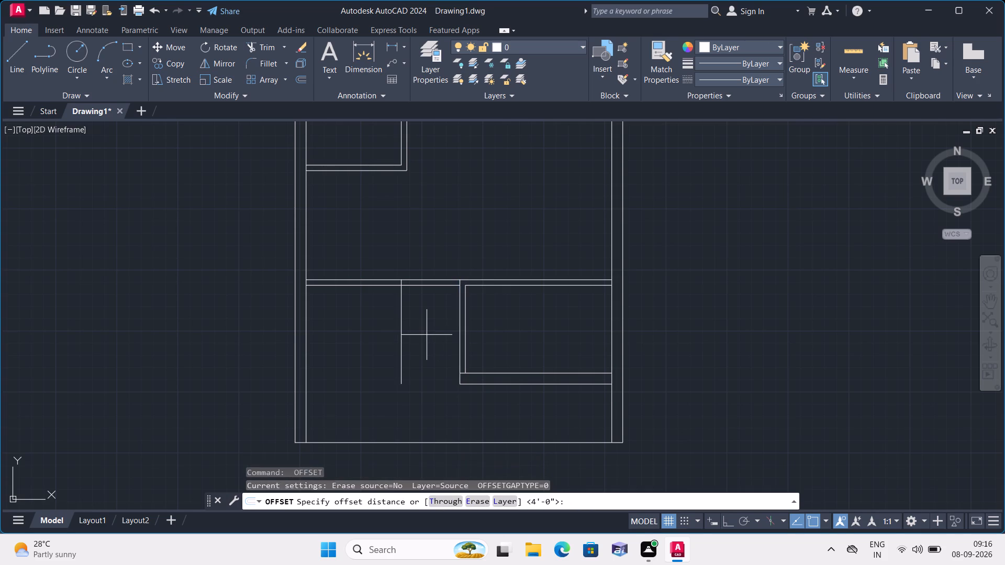
text(4.5")
key(space)
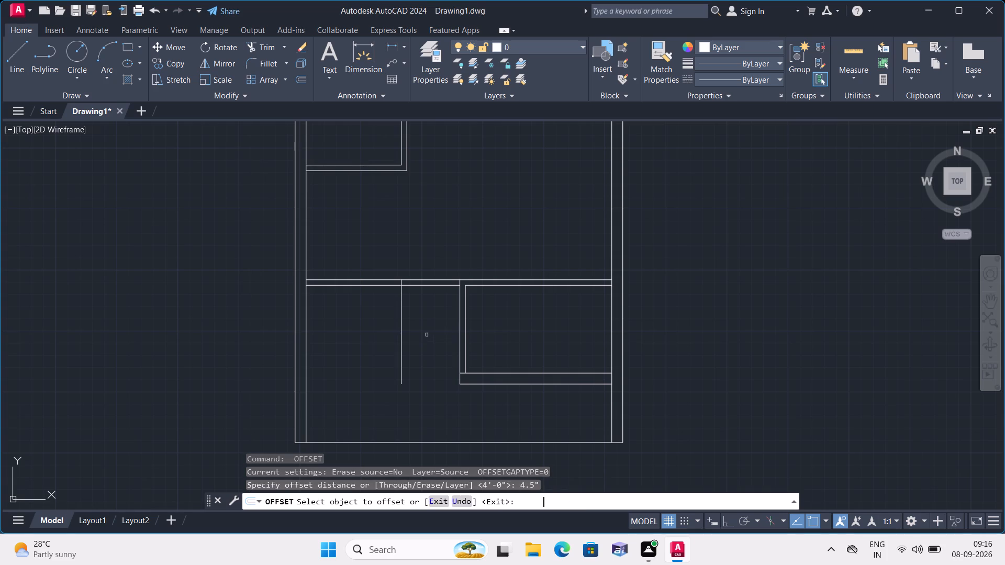
click(401, 325)
click(383, 325)
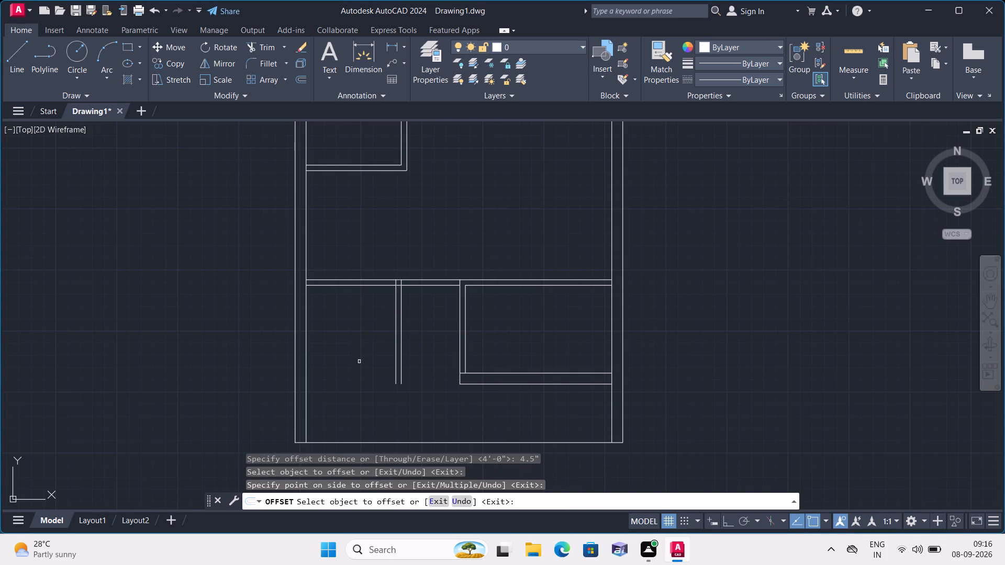
middle_drag(359, 361, 354, 309)
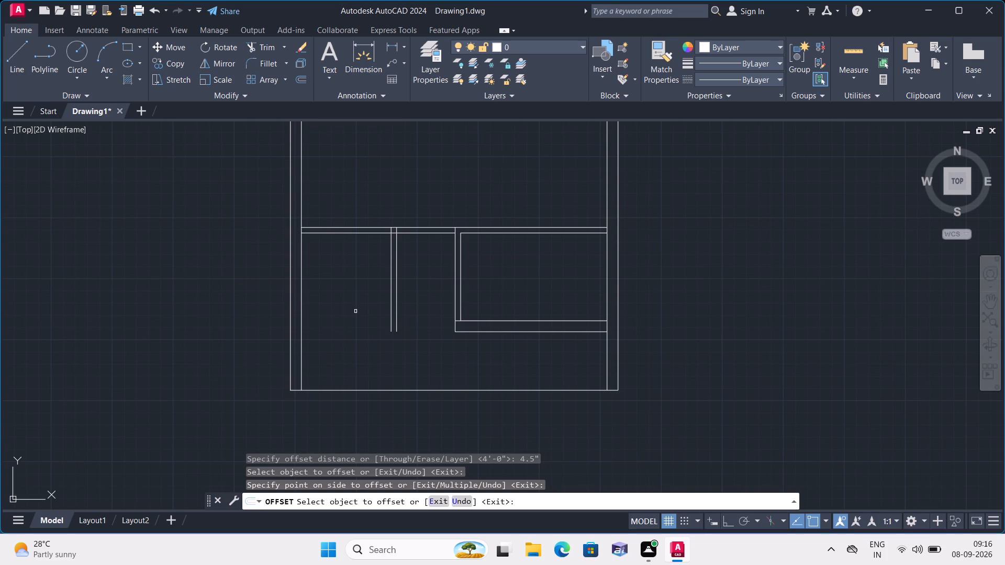
key(Escape)
key(Escape)
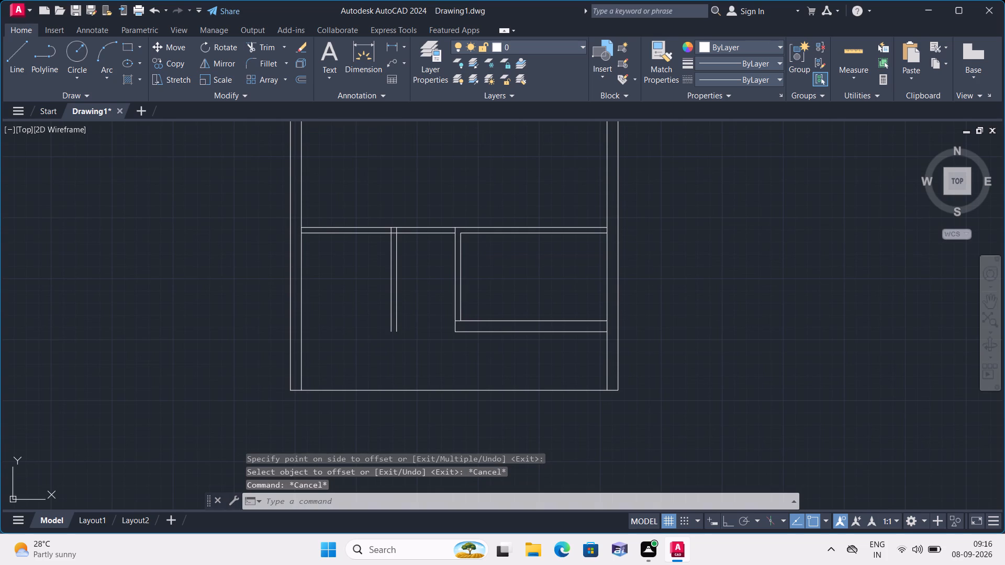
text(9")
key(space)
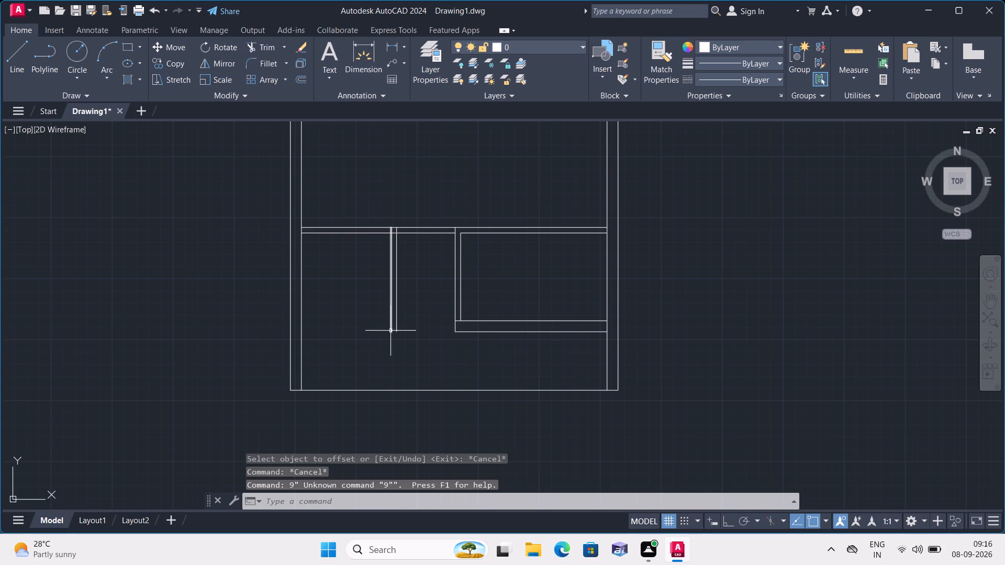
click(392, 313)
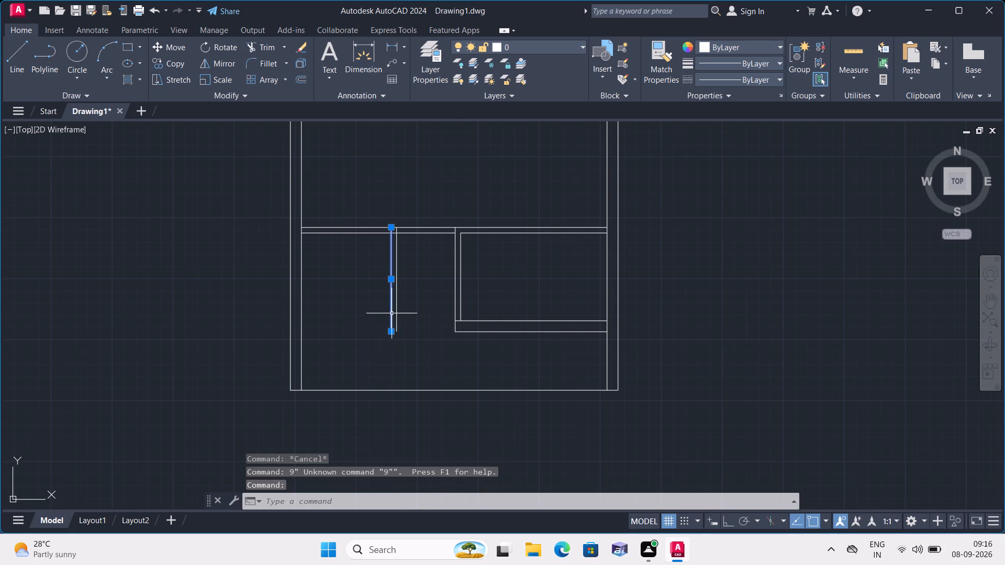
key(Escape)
Offset the short lower vertical partition's left line 9" to the right, and end offsetting.
key(space)
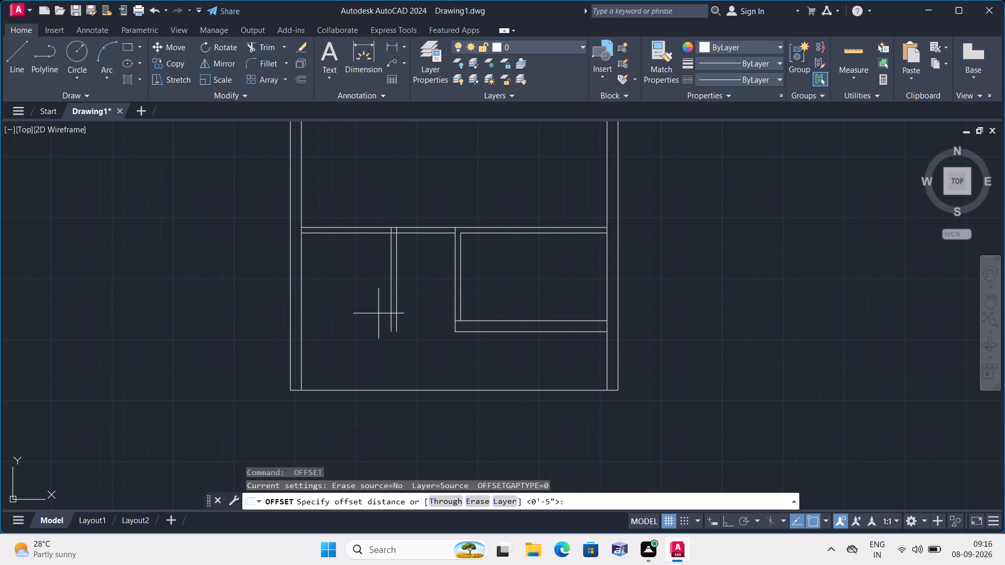
key(9)
key(shift+quotedbl)
key(space)
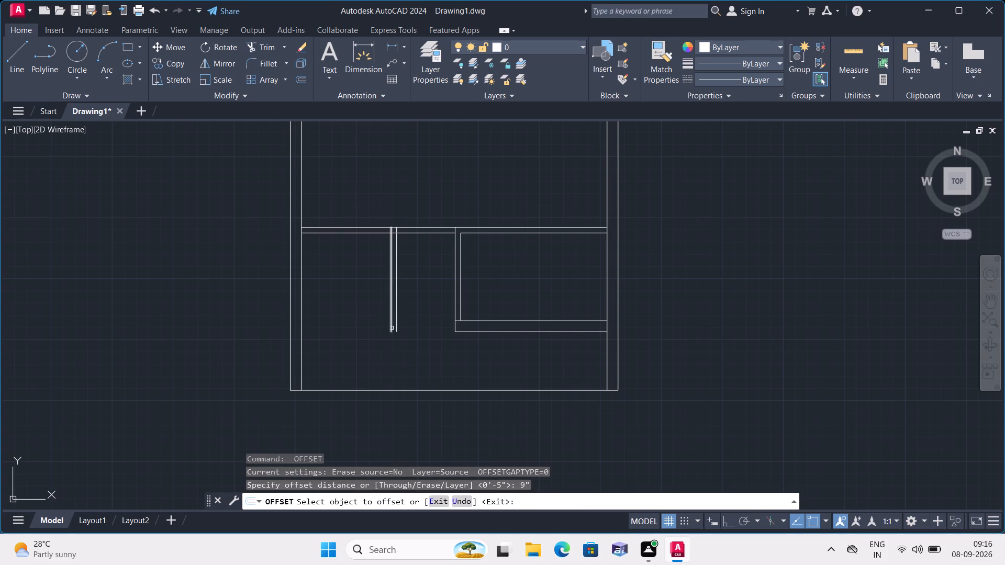
click(391, 328)
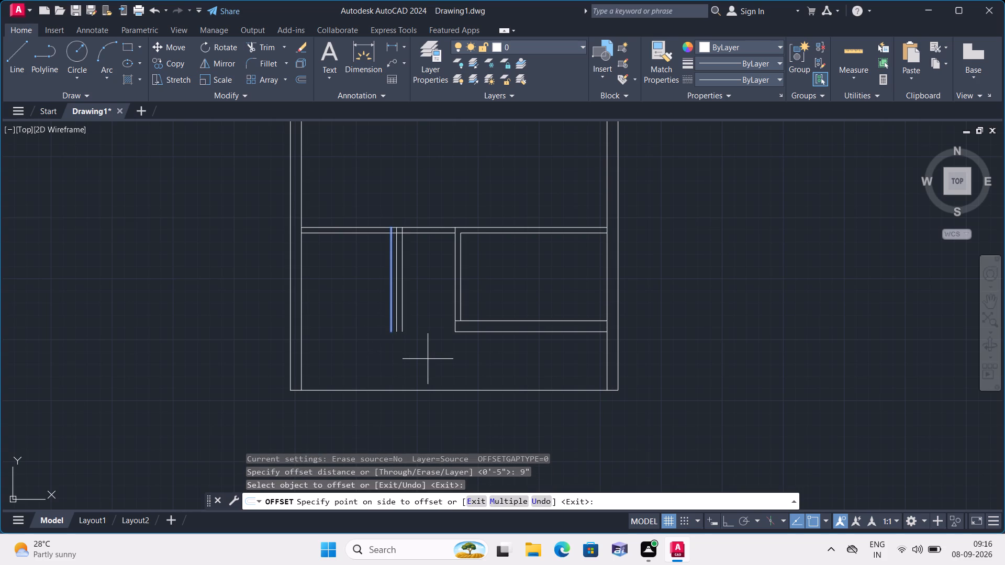
click(428, 359)
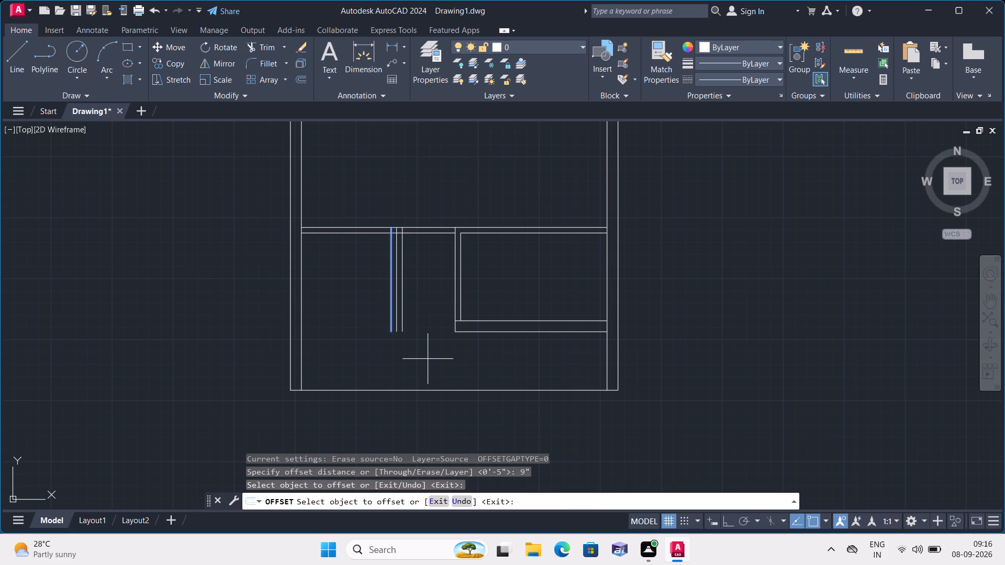
key(Escape)
Extend the lowest horizontal wall's bottom line left to the 9" offset line, and extend the outer two short vertical lines down to the bottom wall.
middle_drag(428, 359, 421, 386)
key(e)
text(xte)
text(n)
key(space)
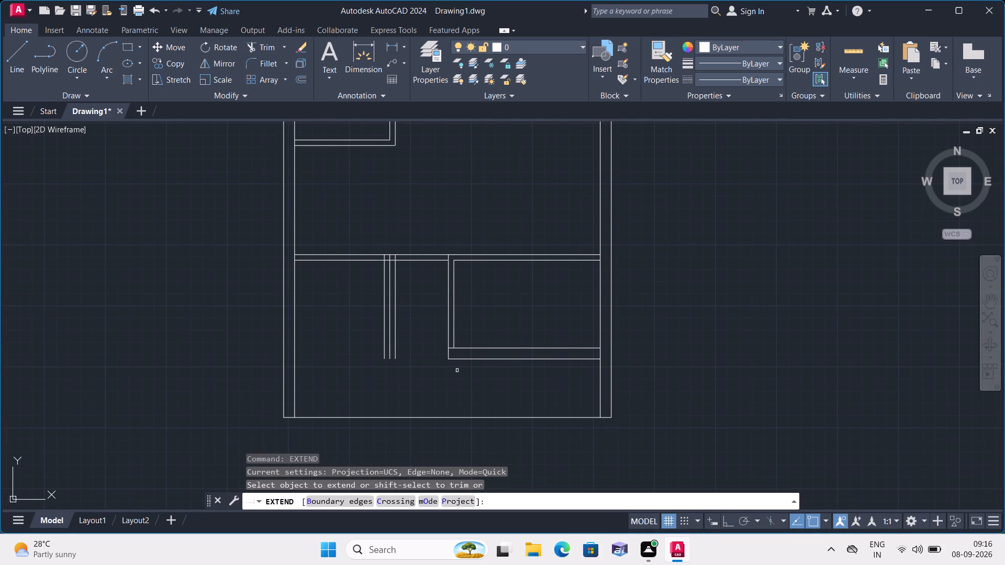
click(455, 359)
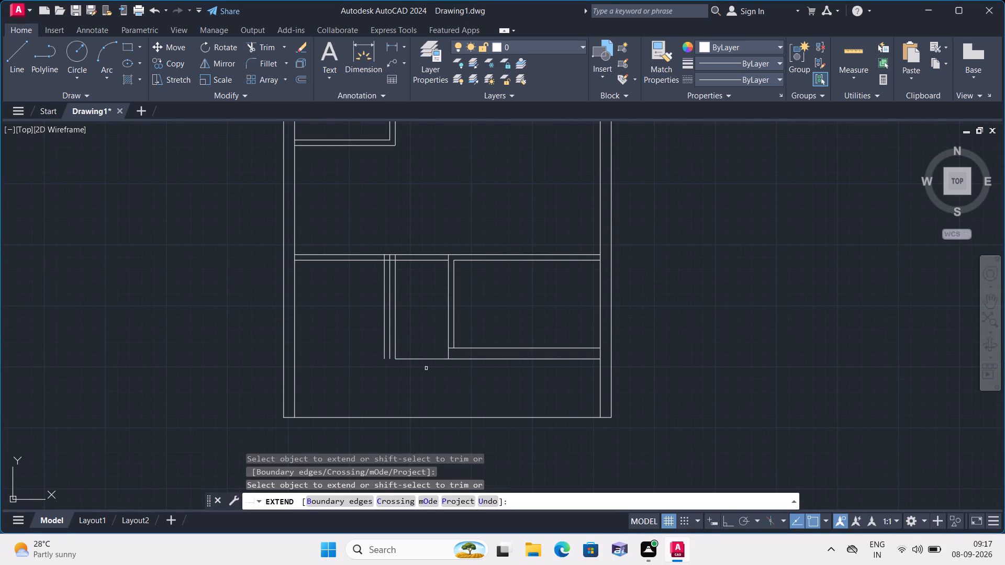
click(384, 356)
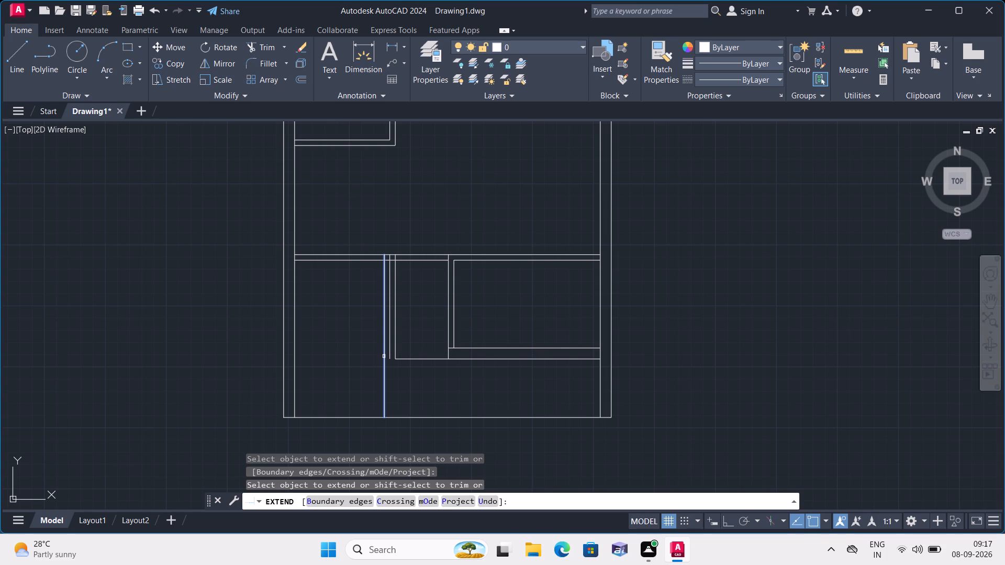
click(395, 353)
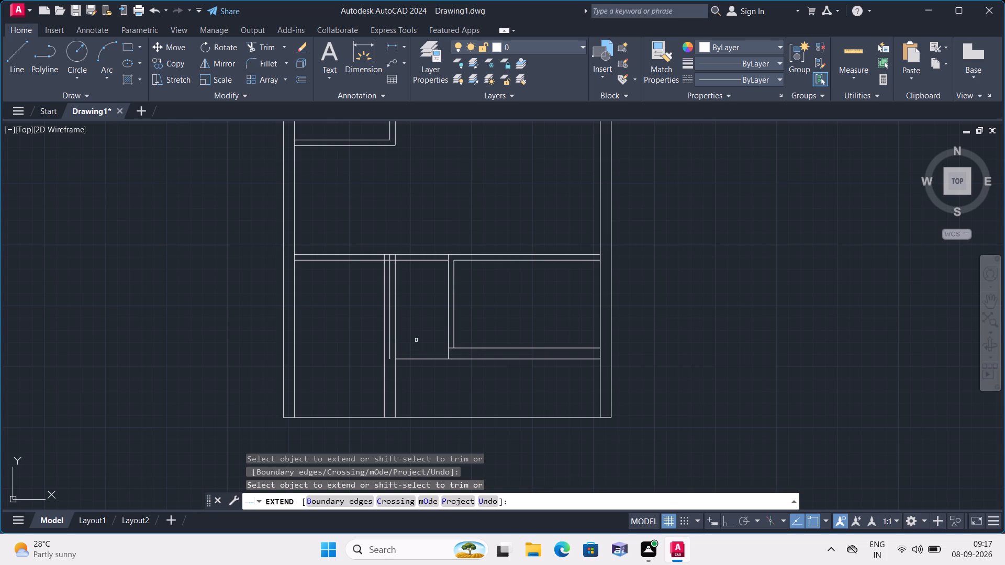
key(Escape)
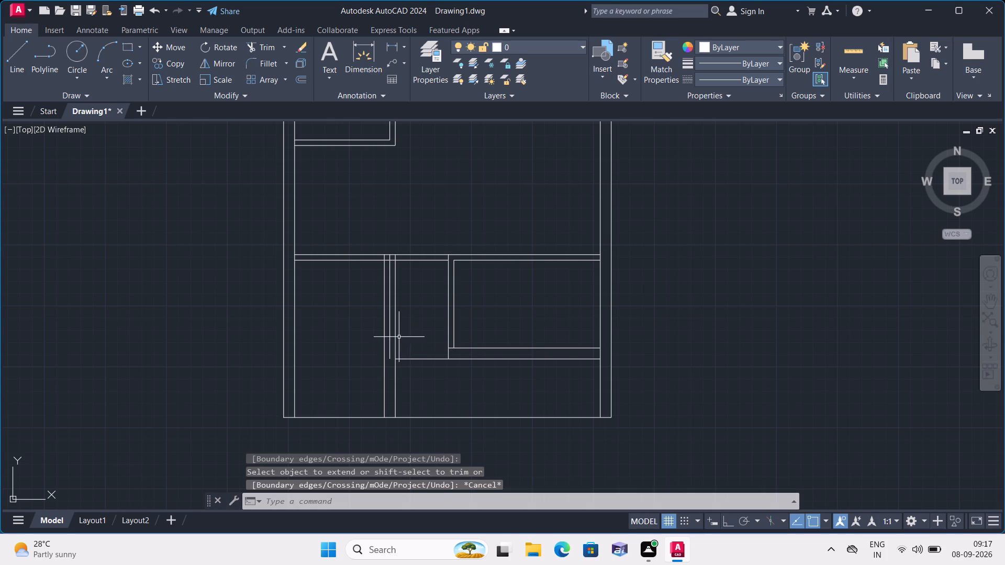
Trim the 9" offset line above the lowest horizontal wall, including its leftover stub inside the third horizontal partition.
text(trim)
key(space)
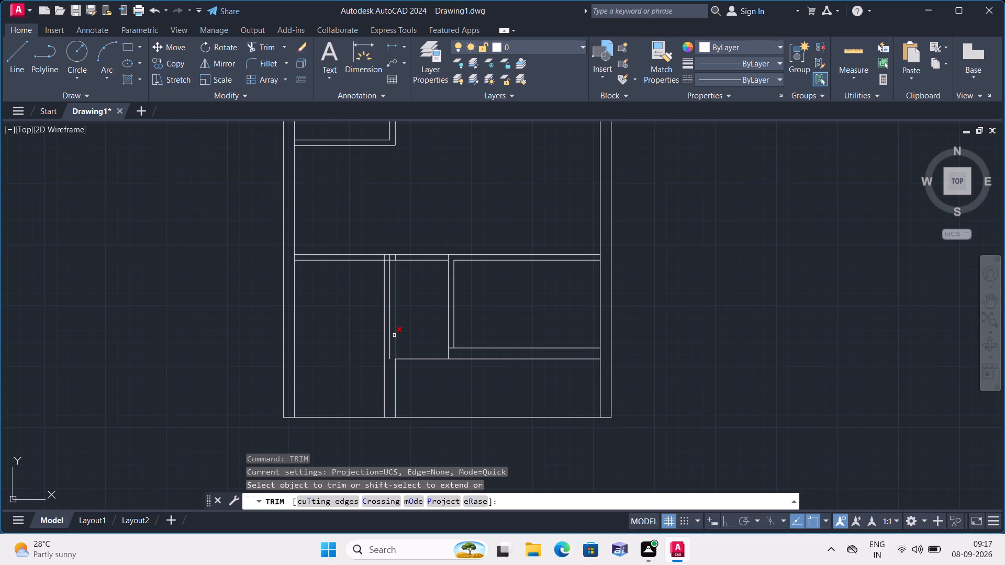
click(394, 335)
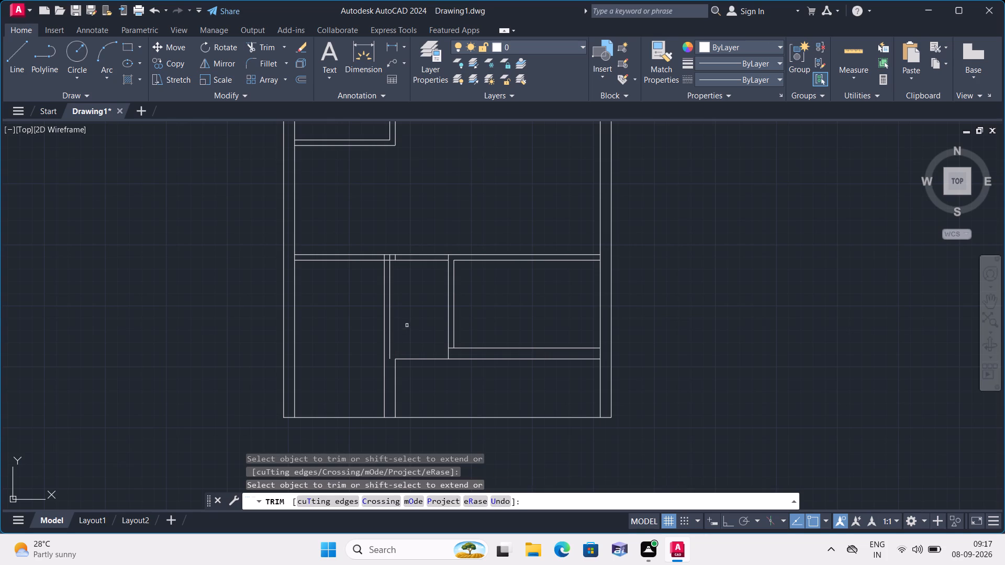
scroll(394, 255, up, 2)
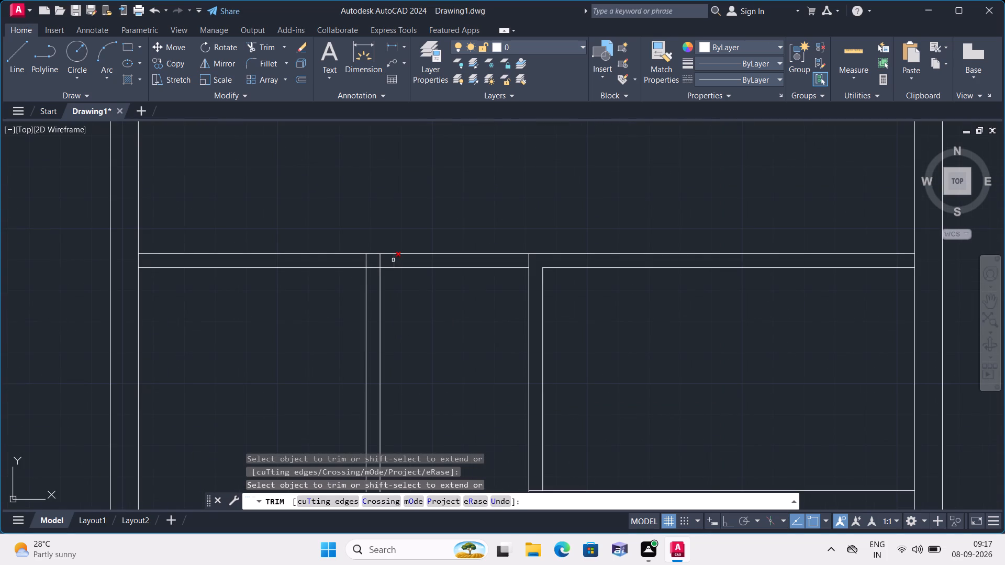
click(393, 260)
Trim the third horizontal partition's lines between the two vertical partitions and the inner segment at its left corner, and end trimming.
click(403, 229)
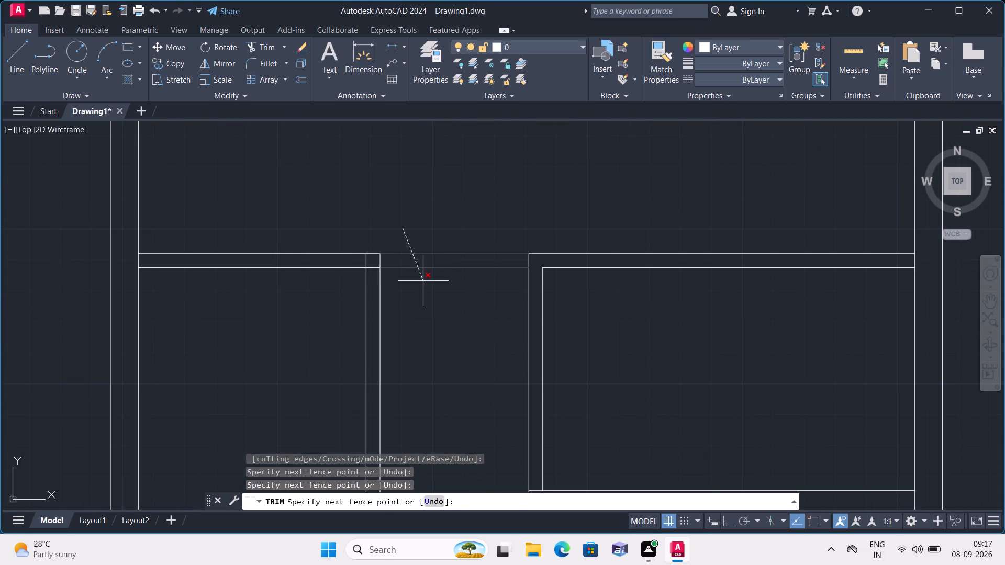
click(432, 311)
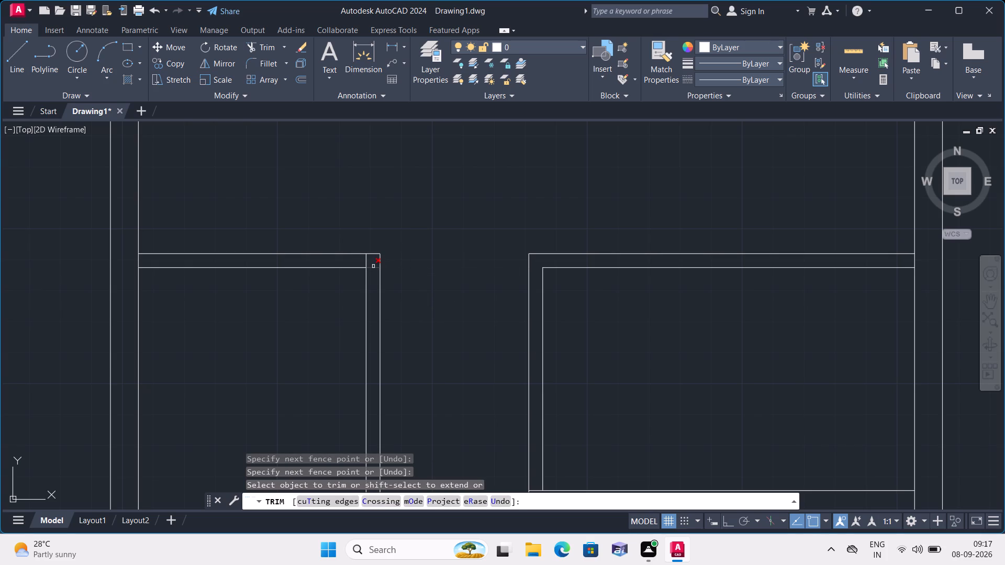
click(373, 266)
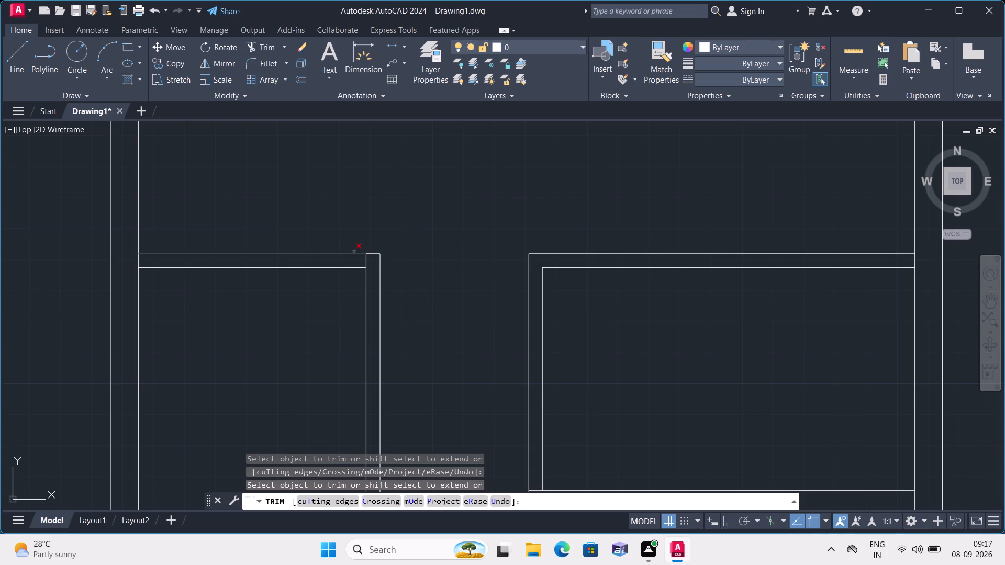
scroll(431, 288, down, 1)
key(Escape)
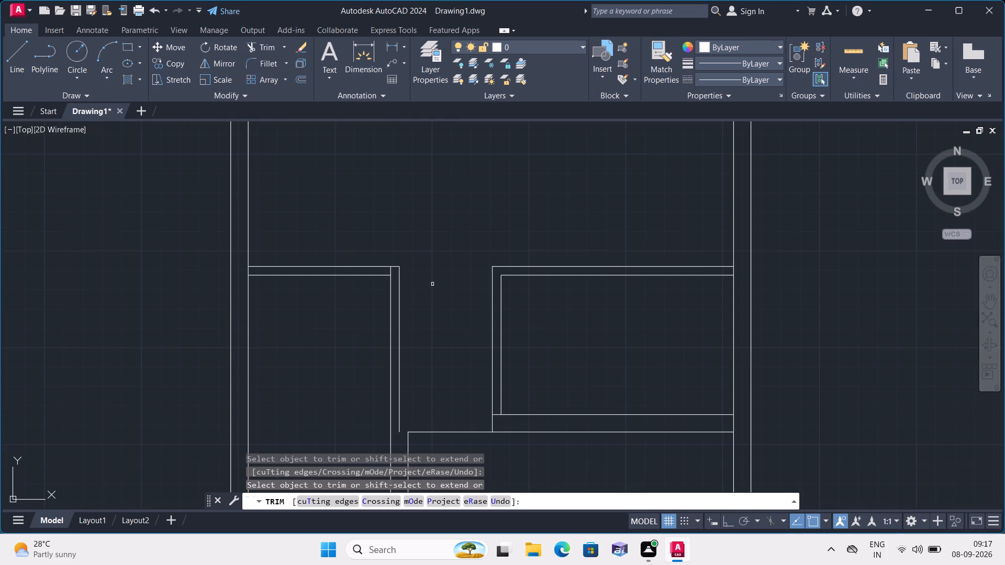
Extend the lowest horizontal wall's top line left to the short vertical partition's right line, and end extending.
key(e)
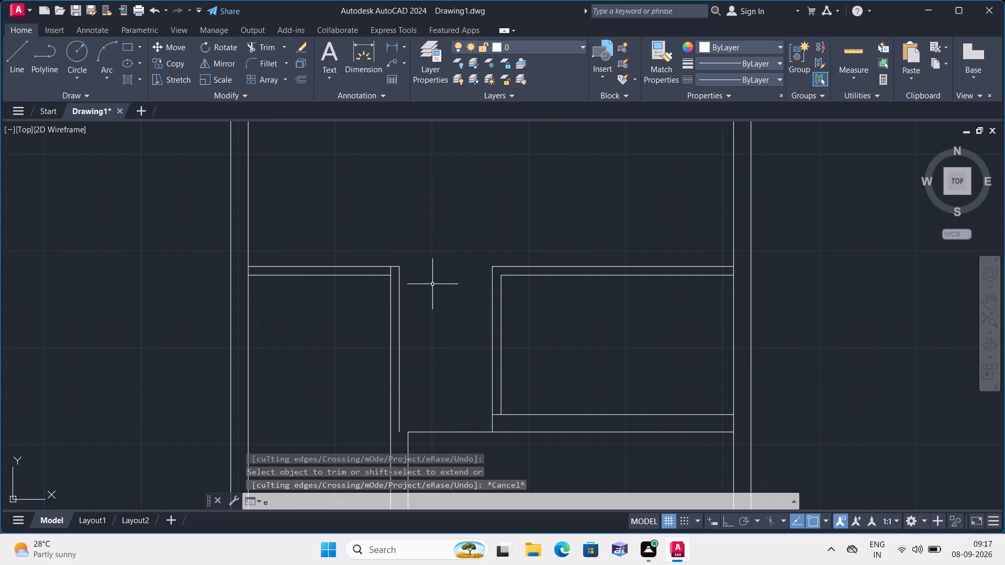
key(x)
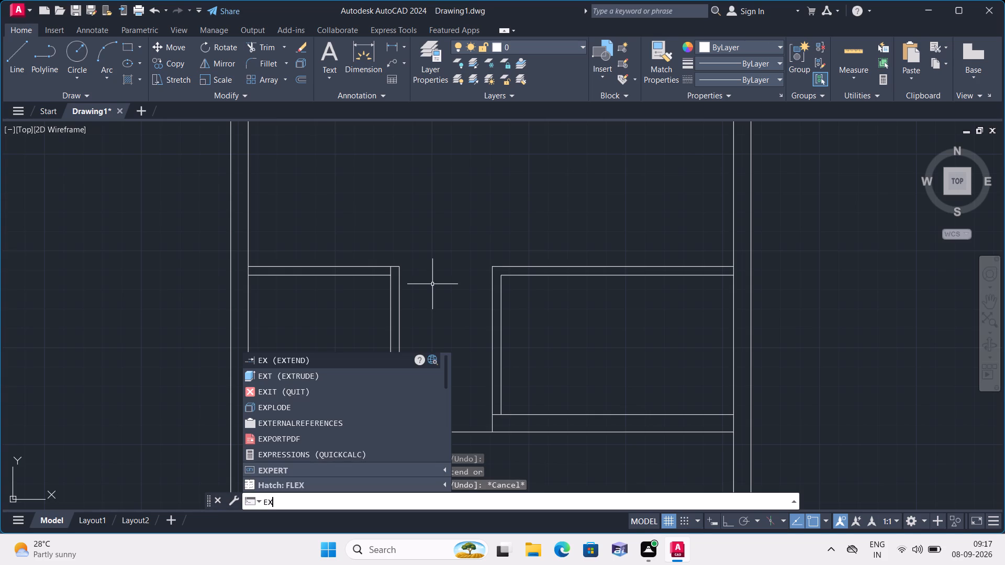
text(te)
key(space)
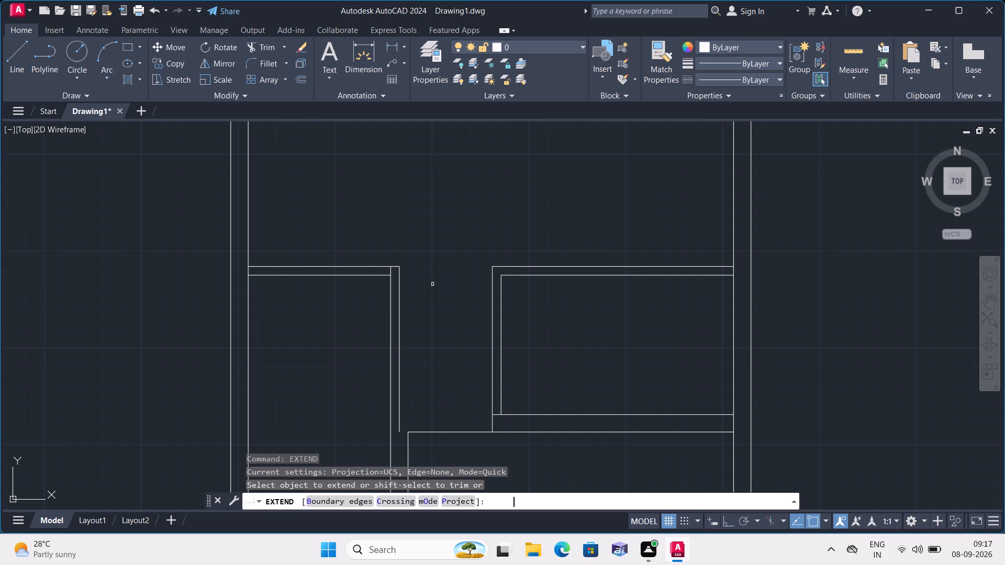
scroll(449, 298, down, 1)
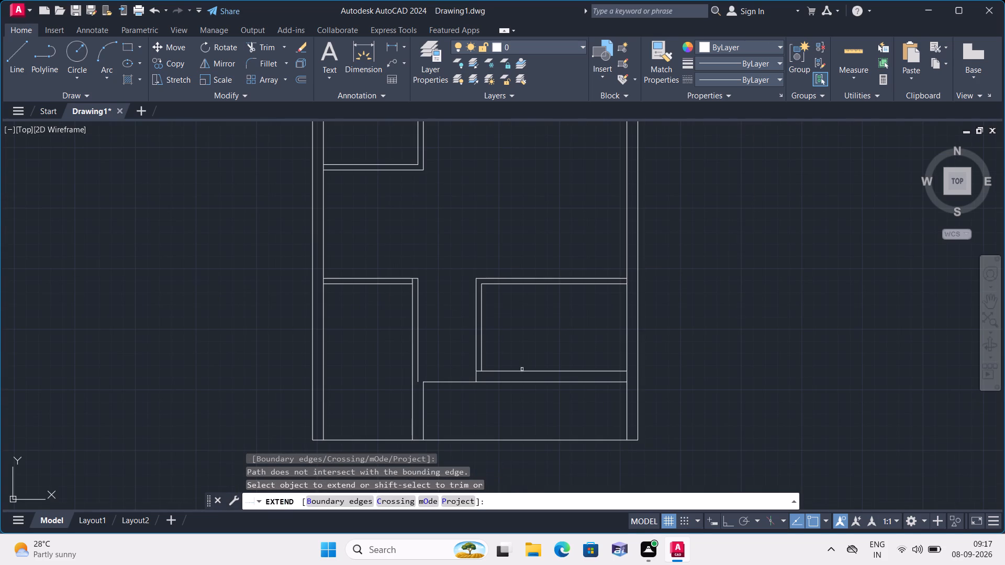
click(492, 371)
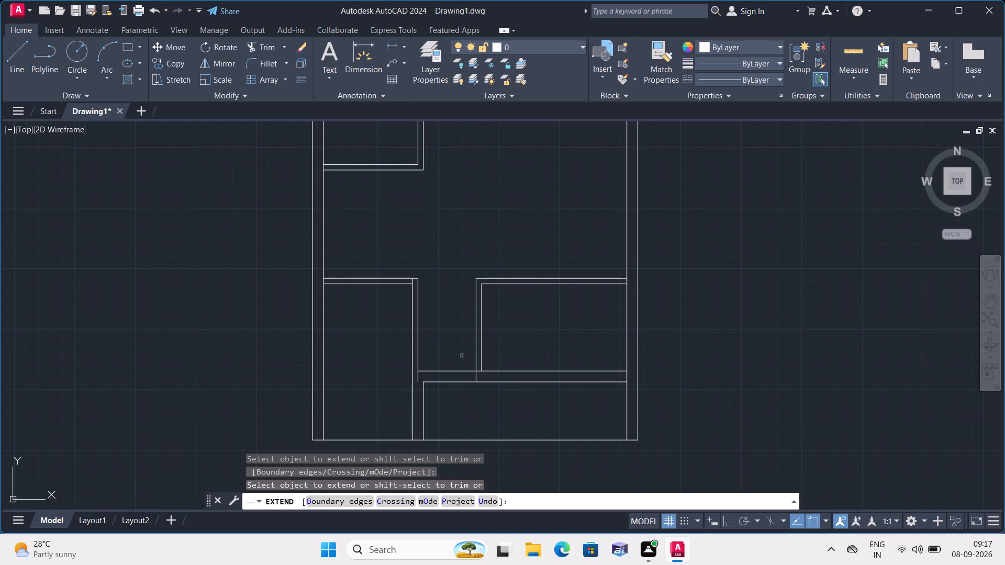
key(Escape)
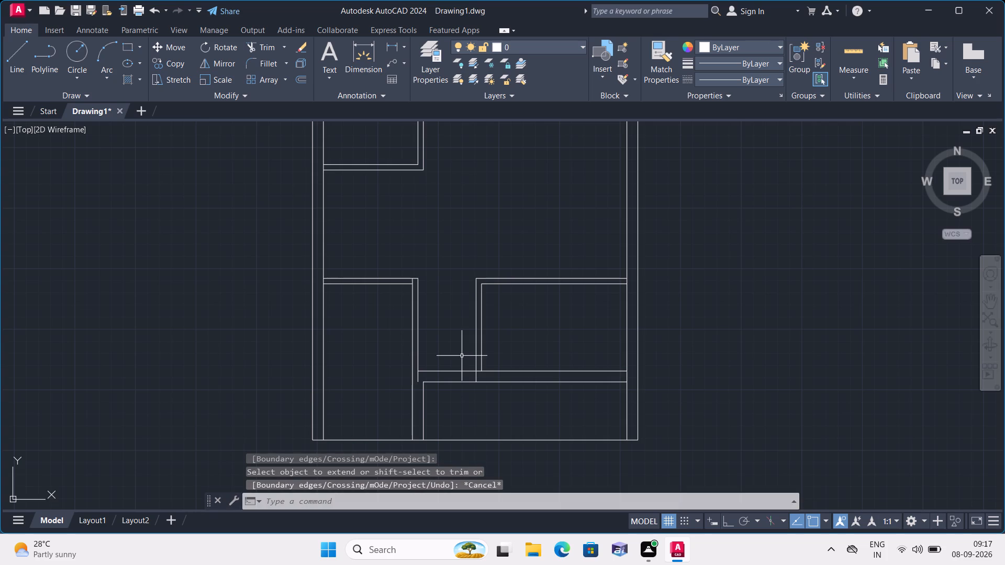
Trim the two vertical partition line ends that run below the lowest horizontal wall's top line, and end trimming.
text(tr)
text(im)
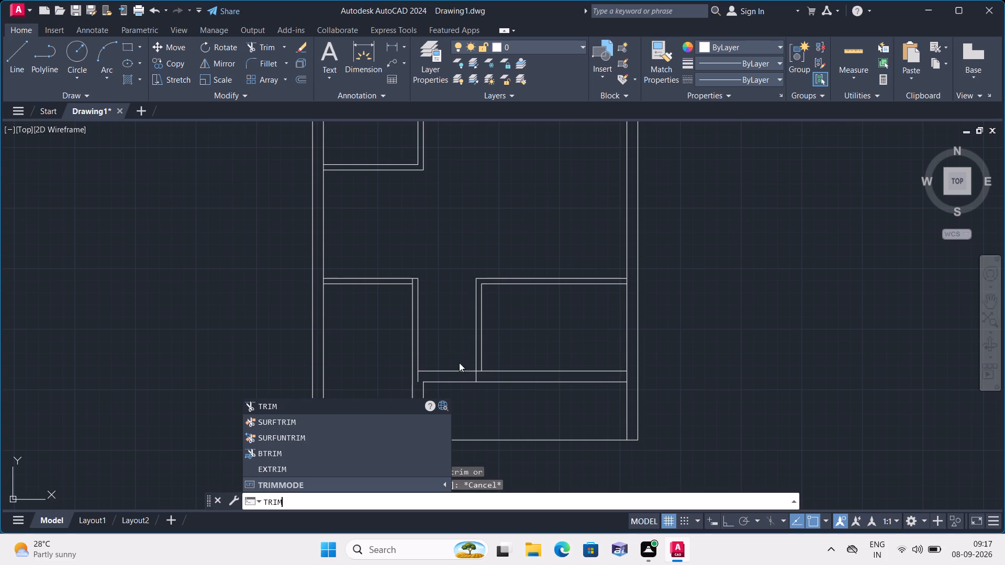
key(space)
scroll(405, 378, up, 2)
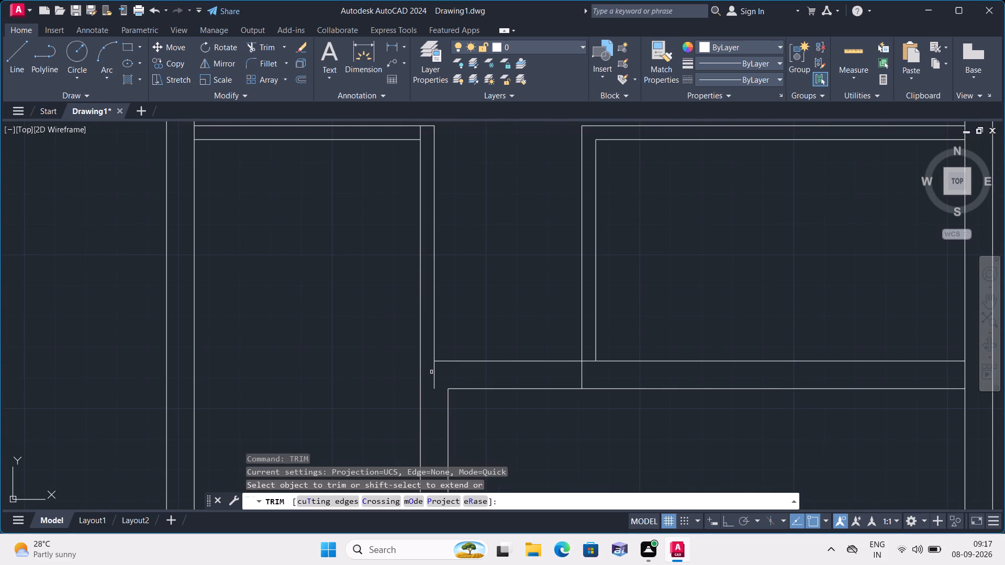
click(433, 372)
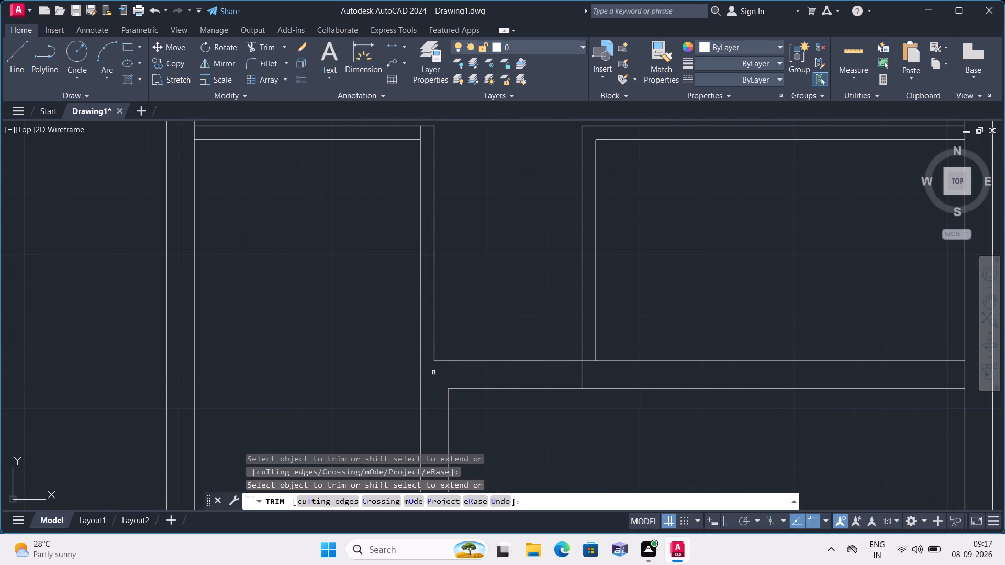
click(569, 373)
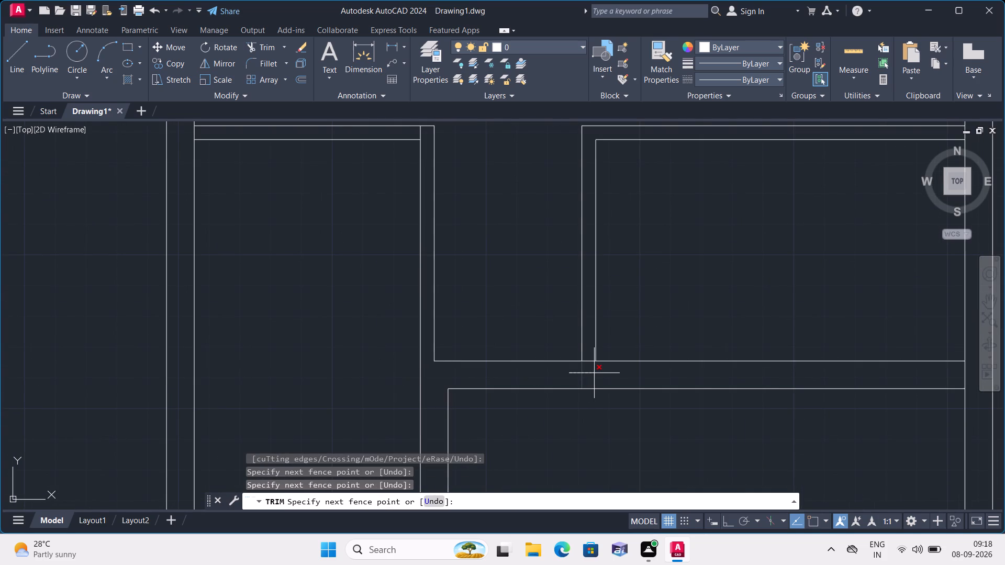
click(594, 373)
scroll(595, 374, down, 2)
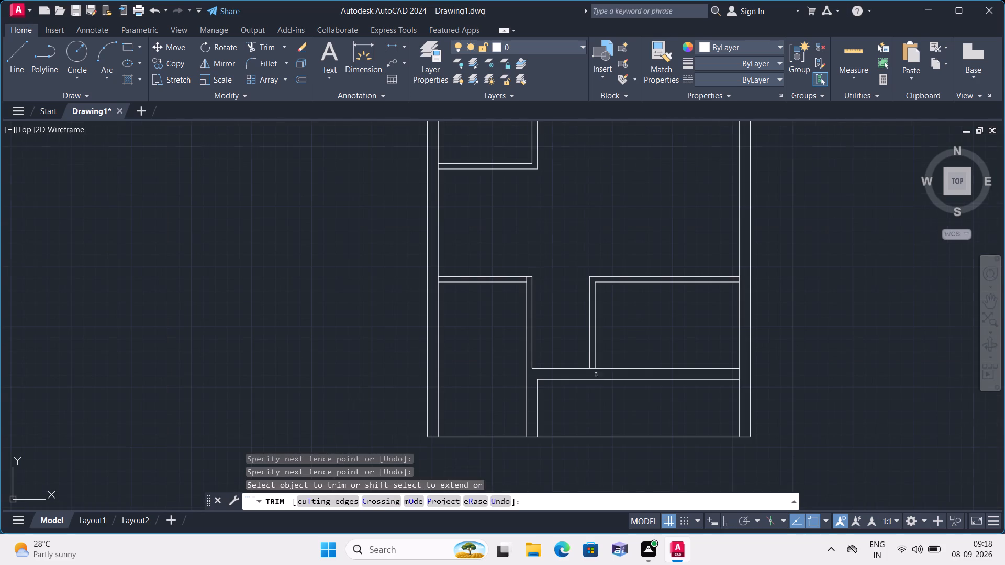
scroll(623, 413, down, 1)
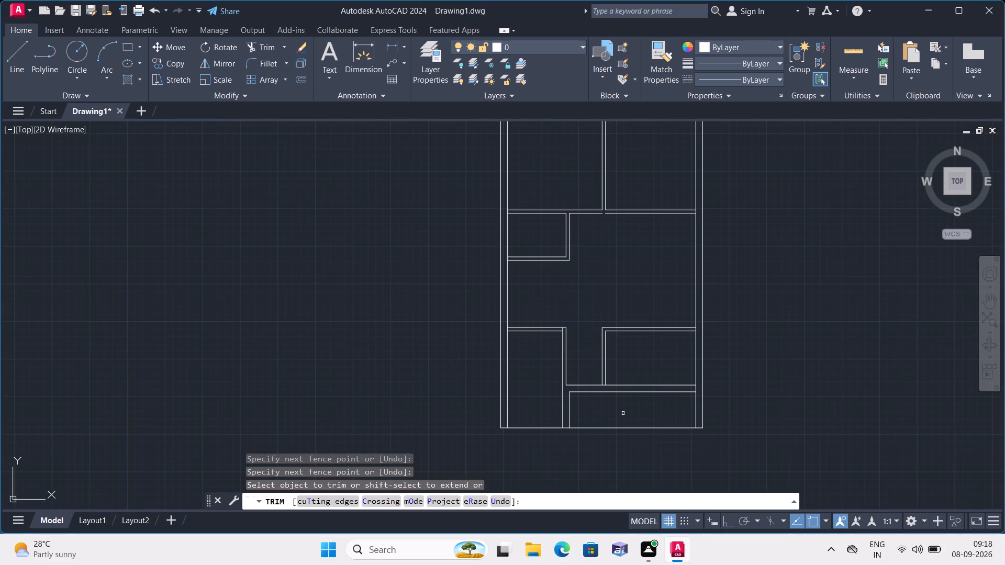
key(Escape)
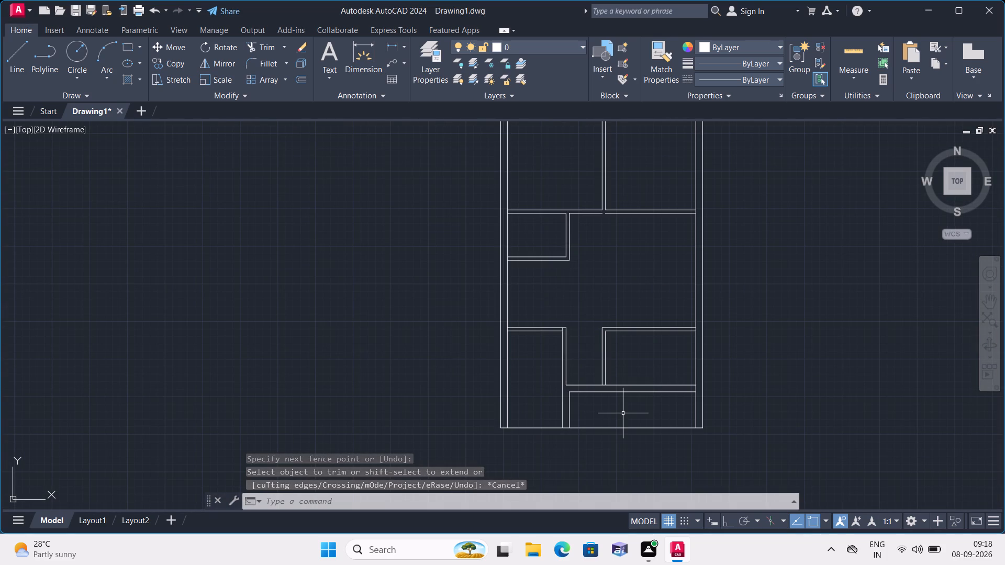
Offset the left line of the lower-left room's right wall 3' to the left into the room, and end offsetting.
text(offset)
key(space)
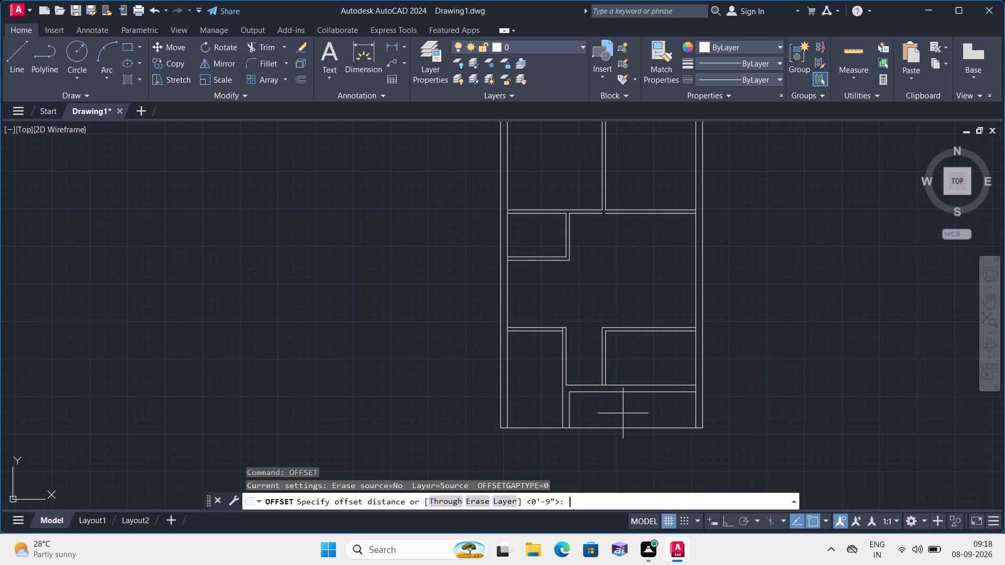
text(3')
key(space)
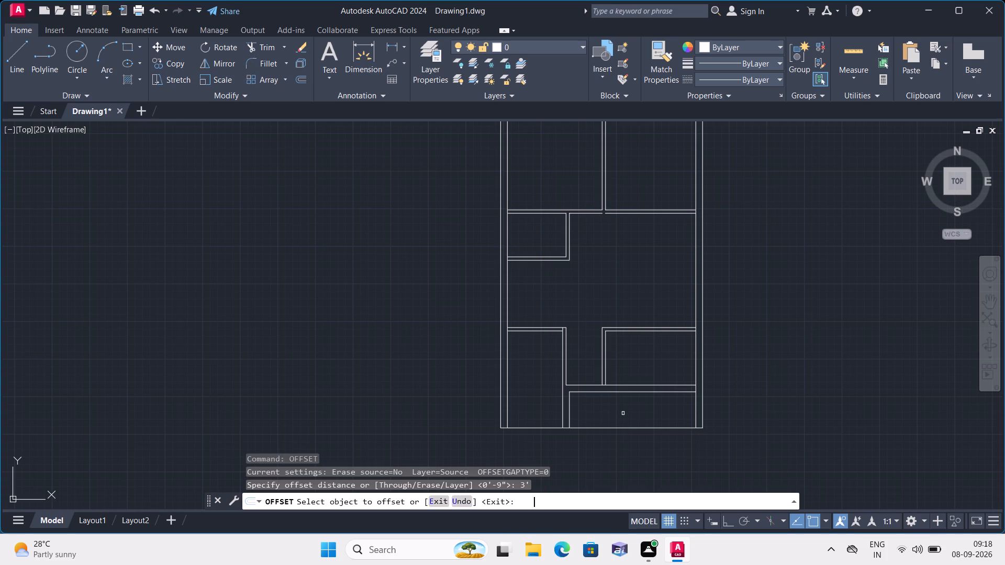
scroll(602, 410, up, 1)
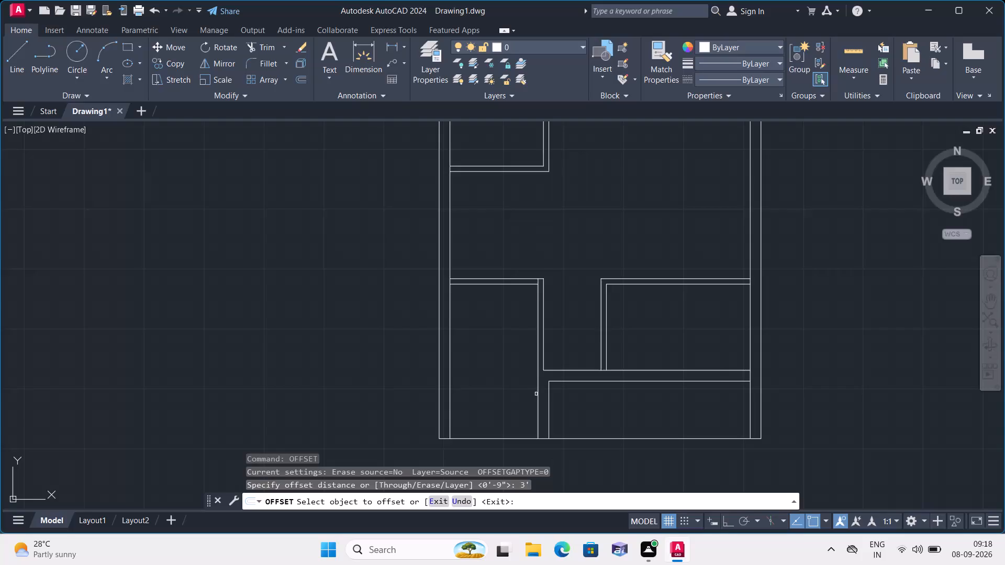
click(537, 394)
click(484, 377)
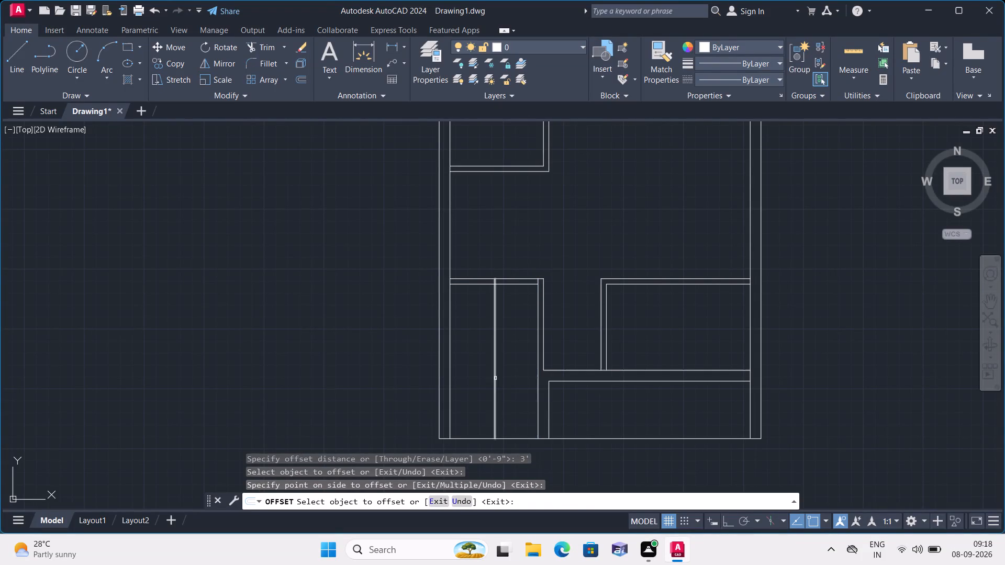
click(495, 378)
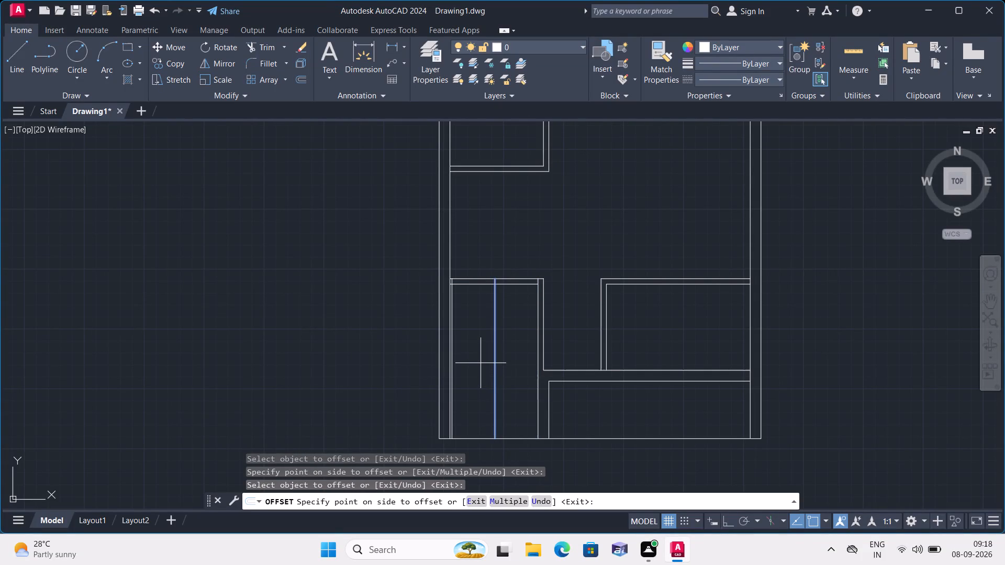
key(Escape)
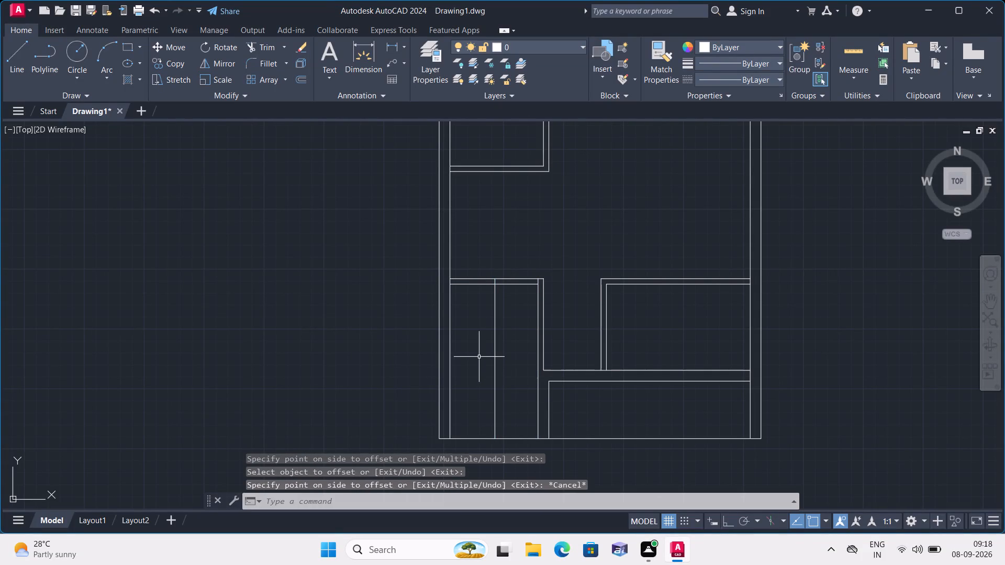
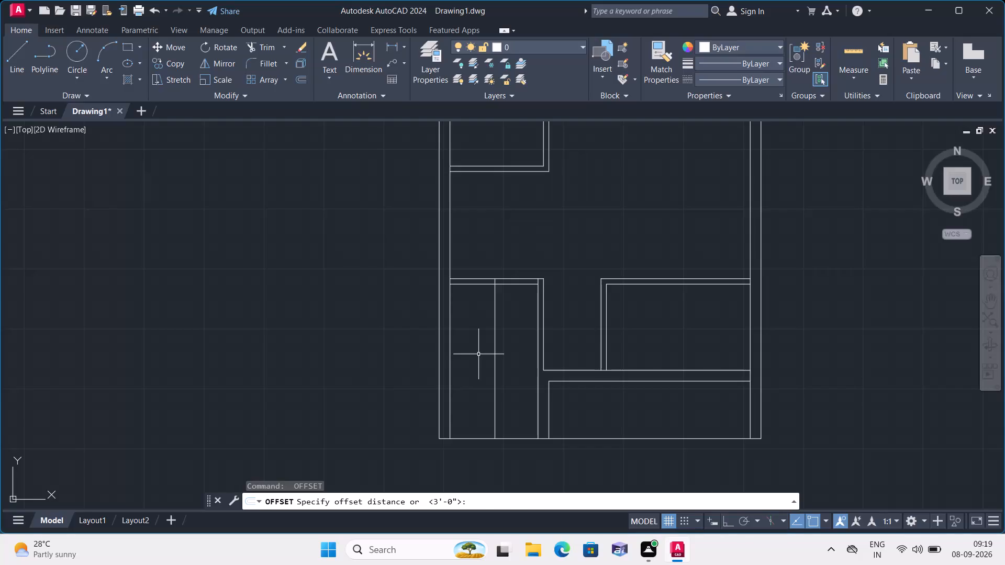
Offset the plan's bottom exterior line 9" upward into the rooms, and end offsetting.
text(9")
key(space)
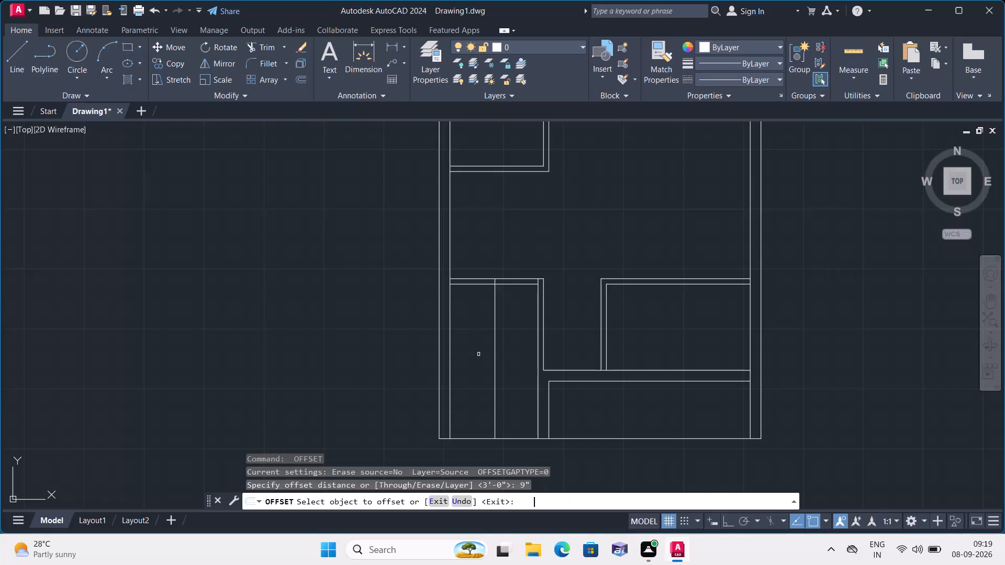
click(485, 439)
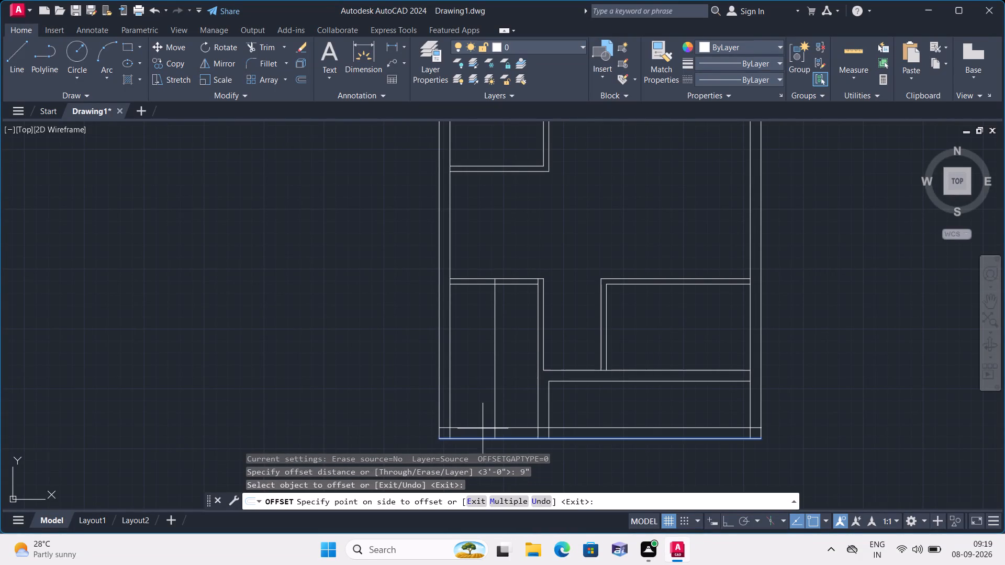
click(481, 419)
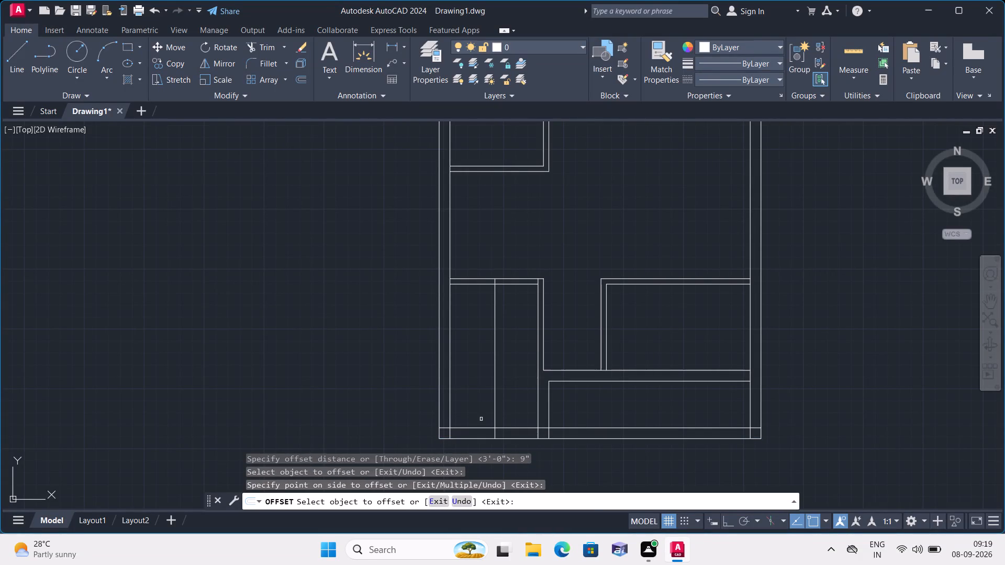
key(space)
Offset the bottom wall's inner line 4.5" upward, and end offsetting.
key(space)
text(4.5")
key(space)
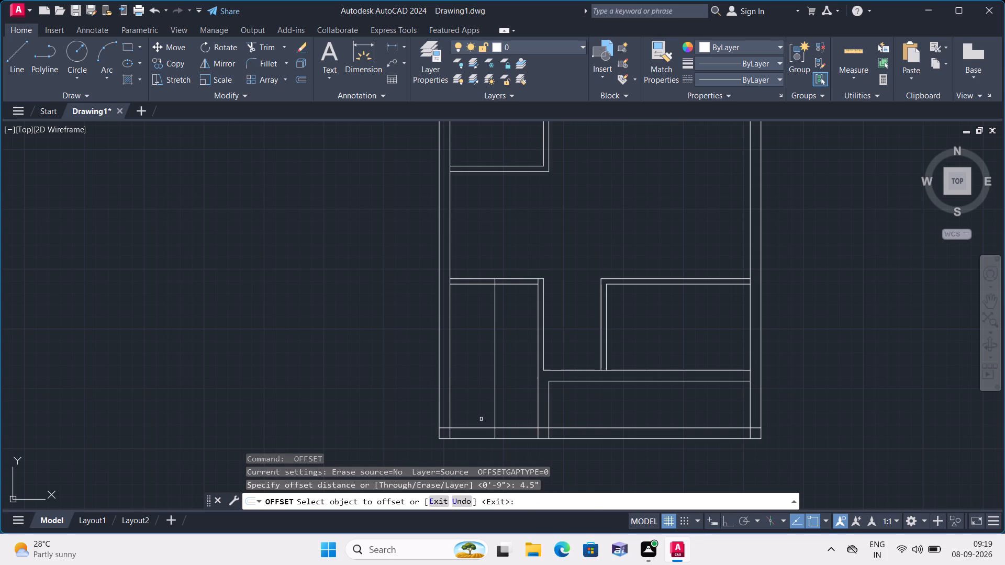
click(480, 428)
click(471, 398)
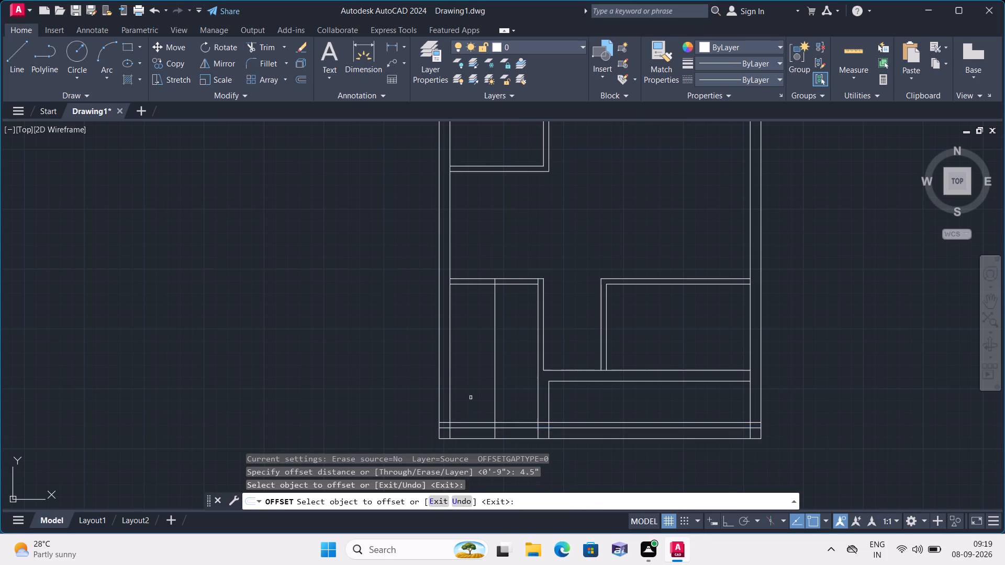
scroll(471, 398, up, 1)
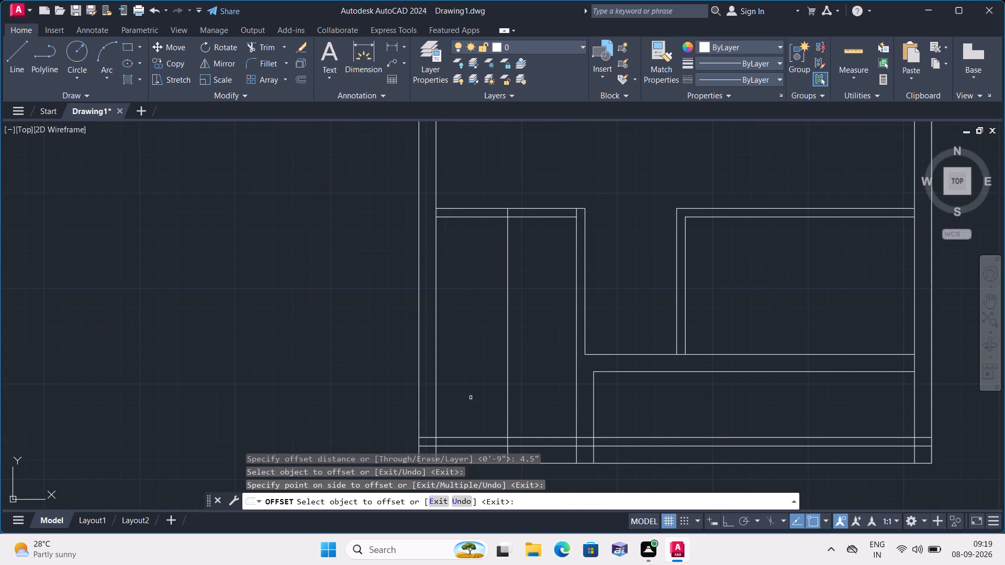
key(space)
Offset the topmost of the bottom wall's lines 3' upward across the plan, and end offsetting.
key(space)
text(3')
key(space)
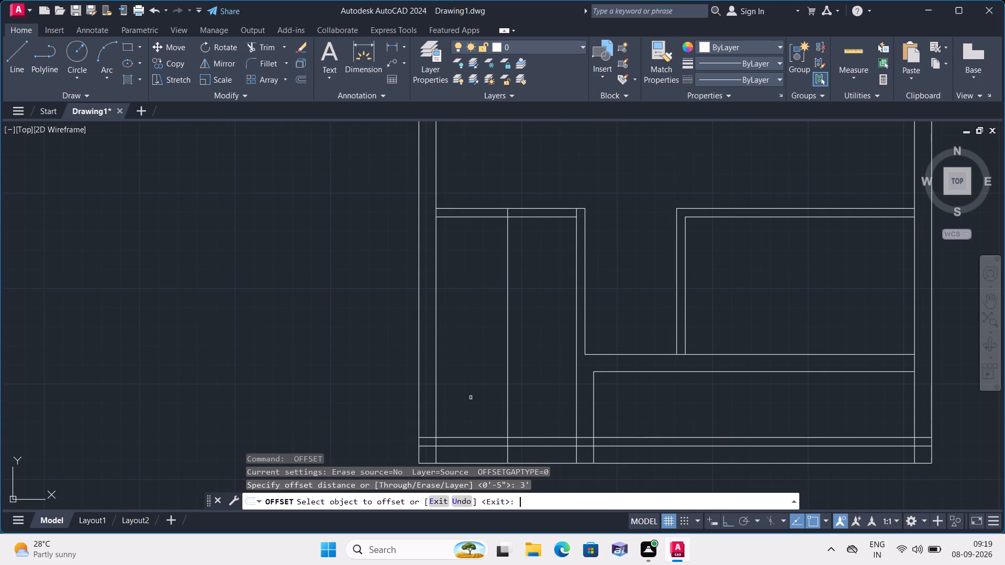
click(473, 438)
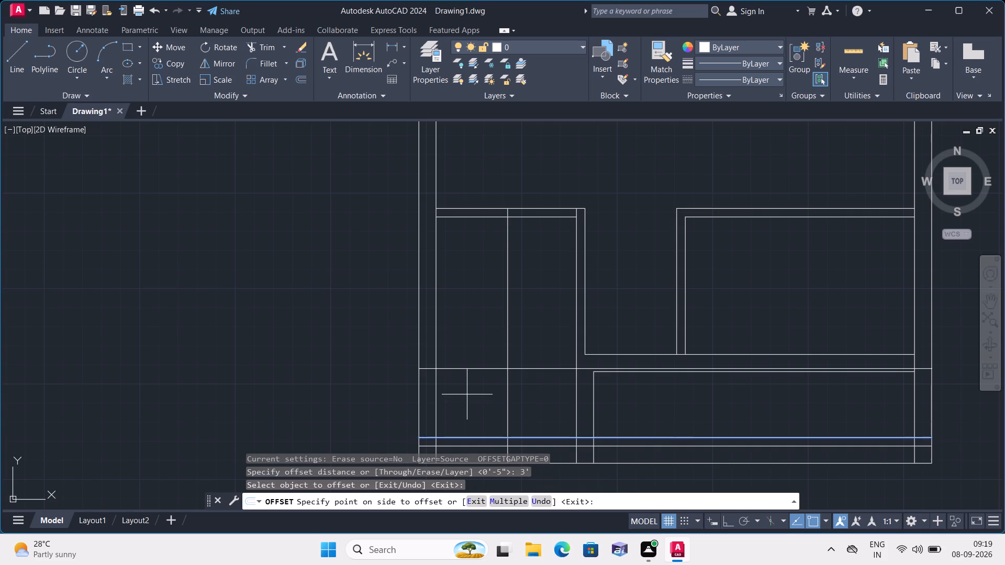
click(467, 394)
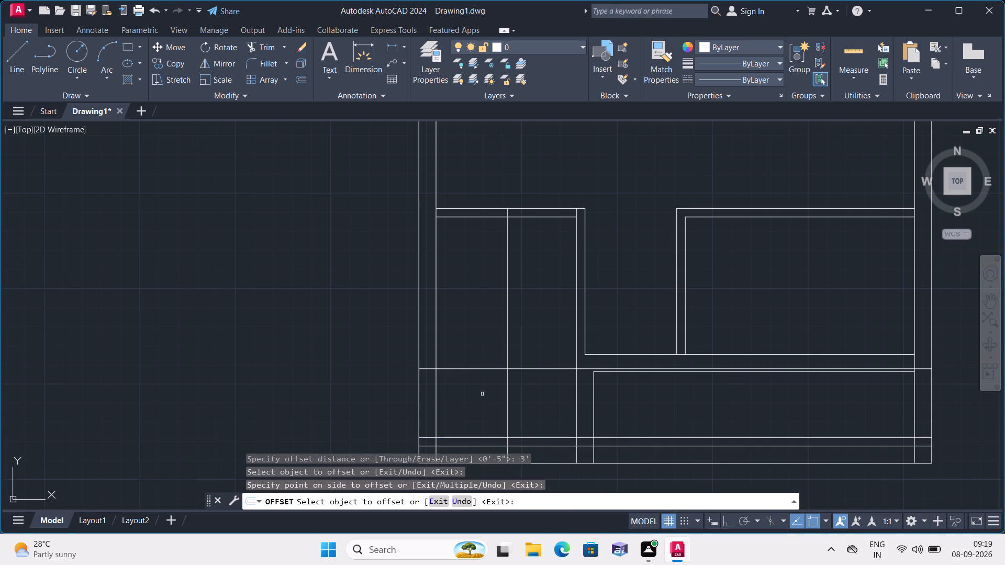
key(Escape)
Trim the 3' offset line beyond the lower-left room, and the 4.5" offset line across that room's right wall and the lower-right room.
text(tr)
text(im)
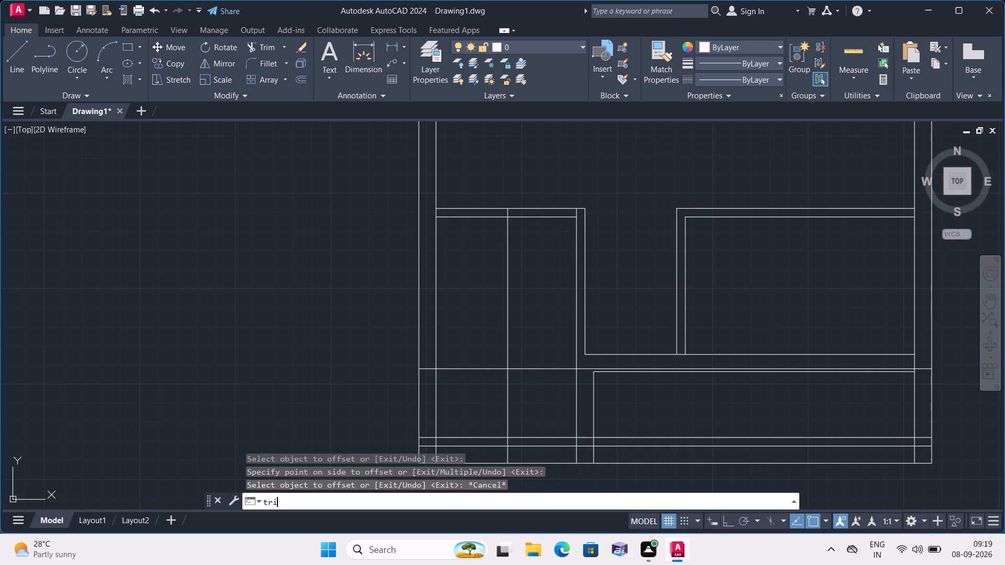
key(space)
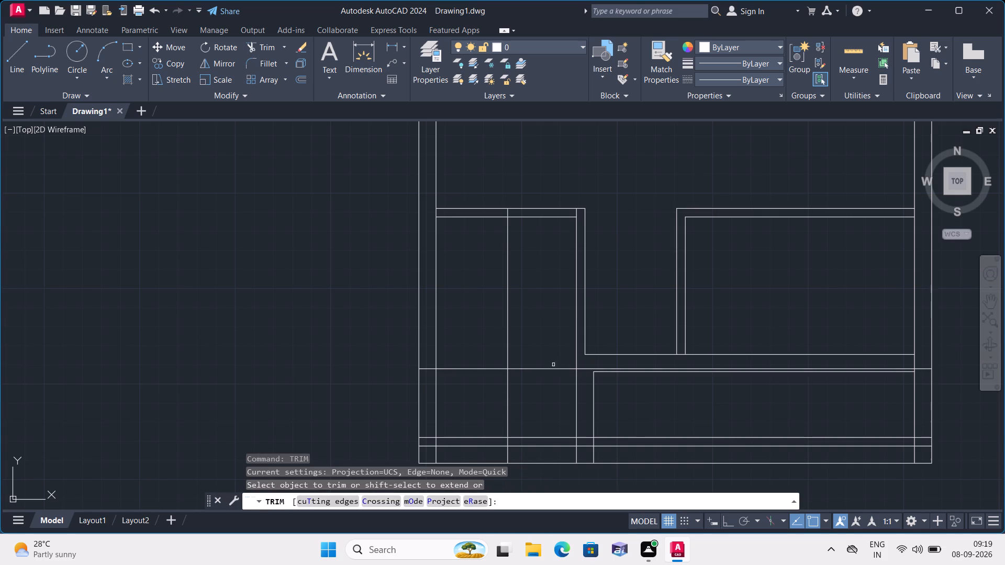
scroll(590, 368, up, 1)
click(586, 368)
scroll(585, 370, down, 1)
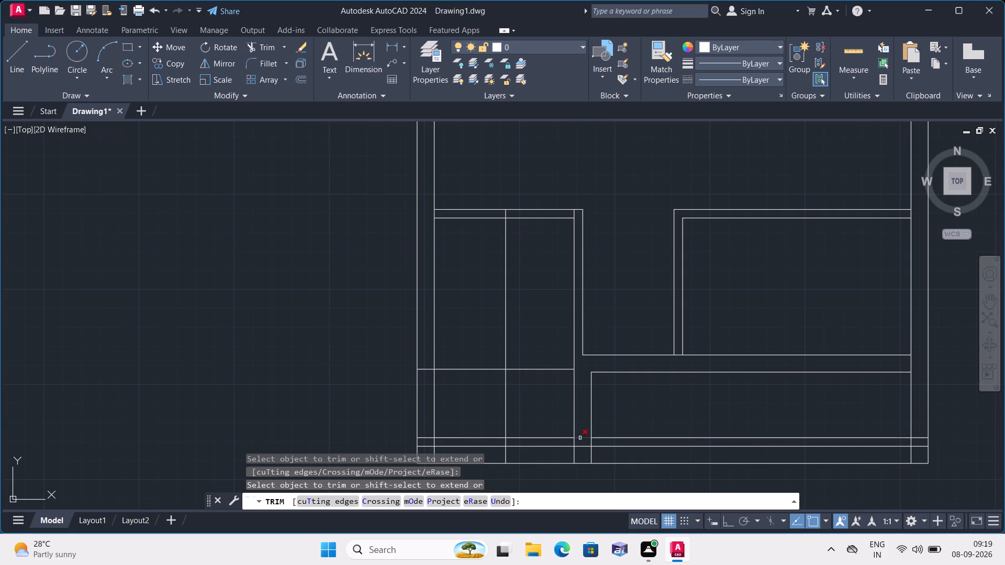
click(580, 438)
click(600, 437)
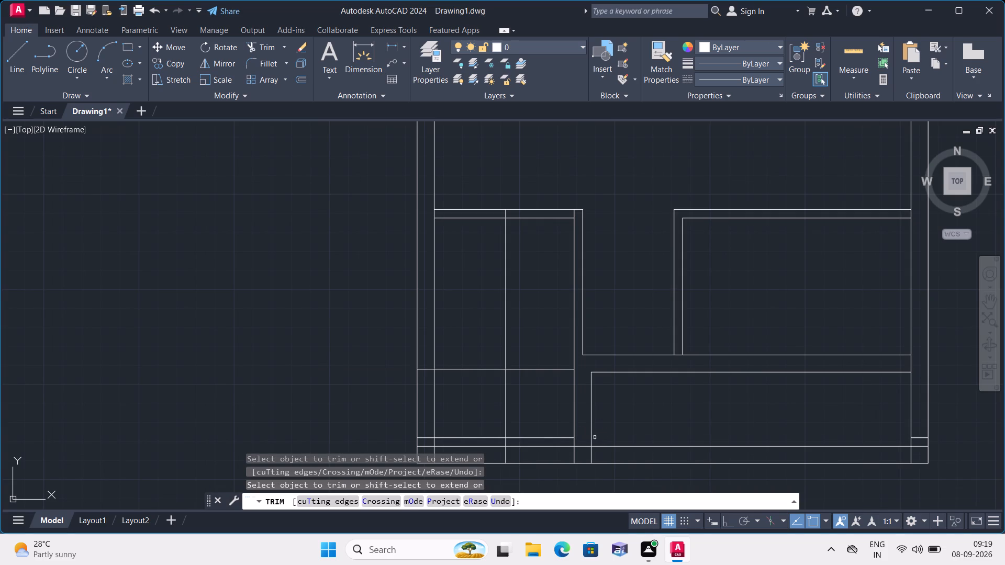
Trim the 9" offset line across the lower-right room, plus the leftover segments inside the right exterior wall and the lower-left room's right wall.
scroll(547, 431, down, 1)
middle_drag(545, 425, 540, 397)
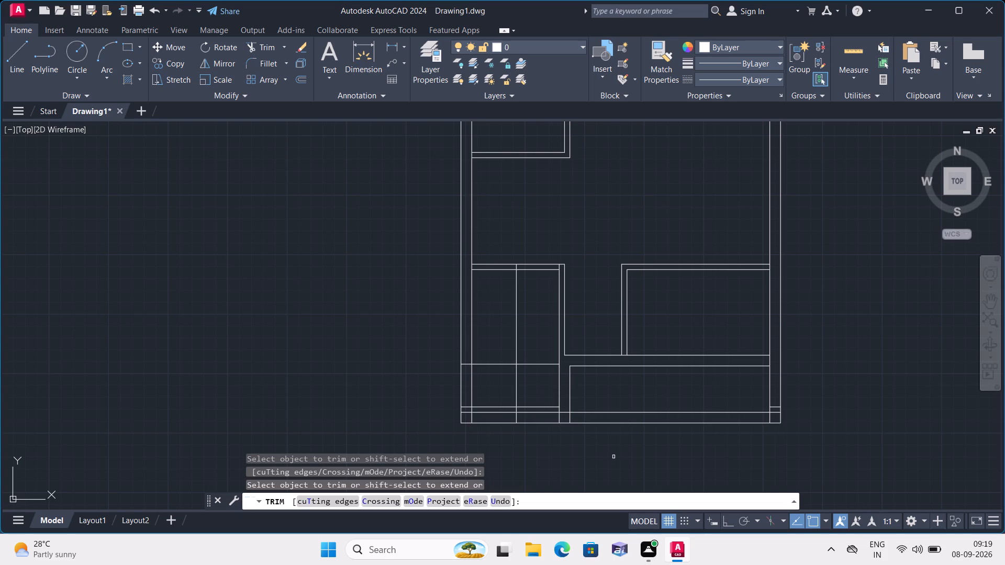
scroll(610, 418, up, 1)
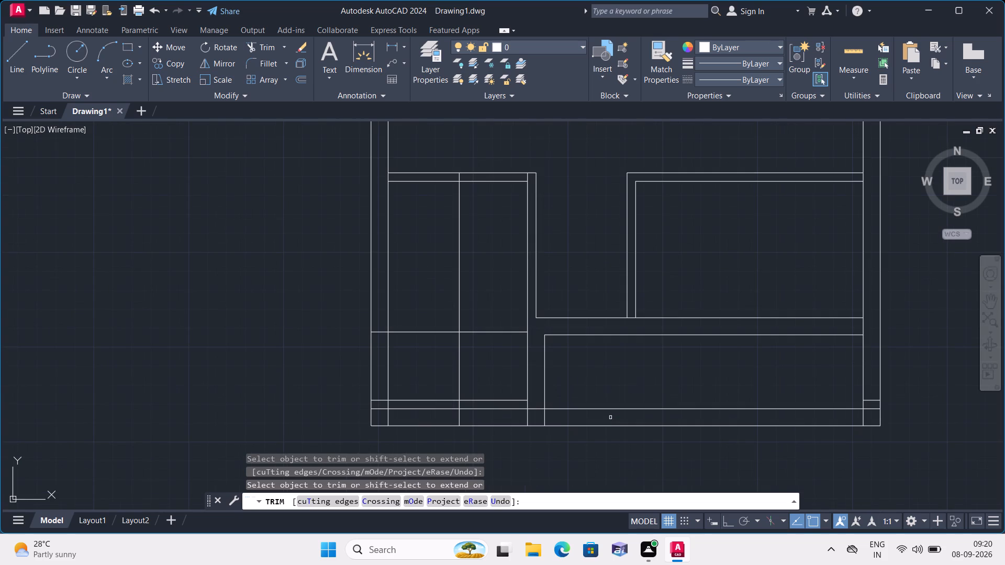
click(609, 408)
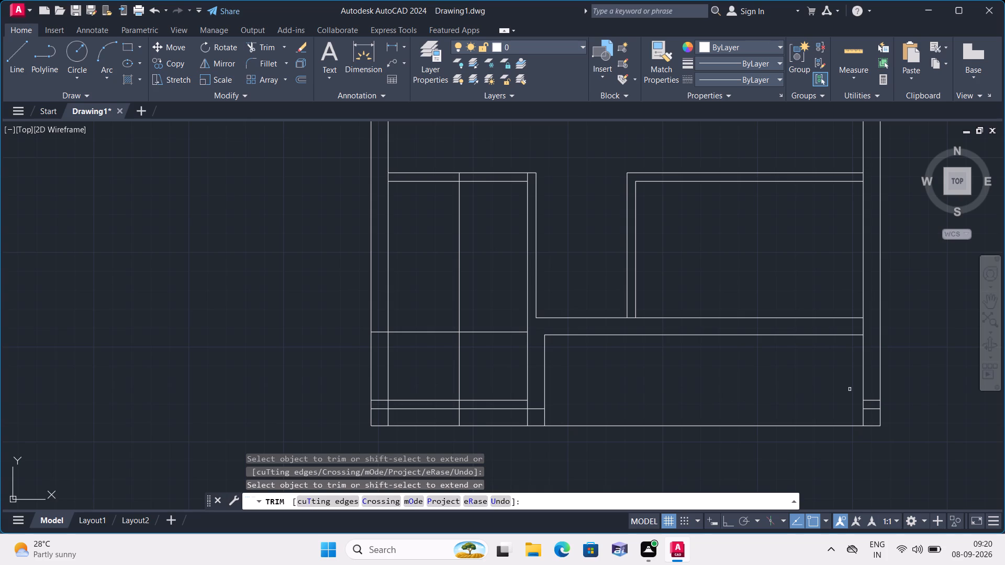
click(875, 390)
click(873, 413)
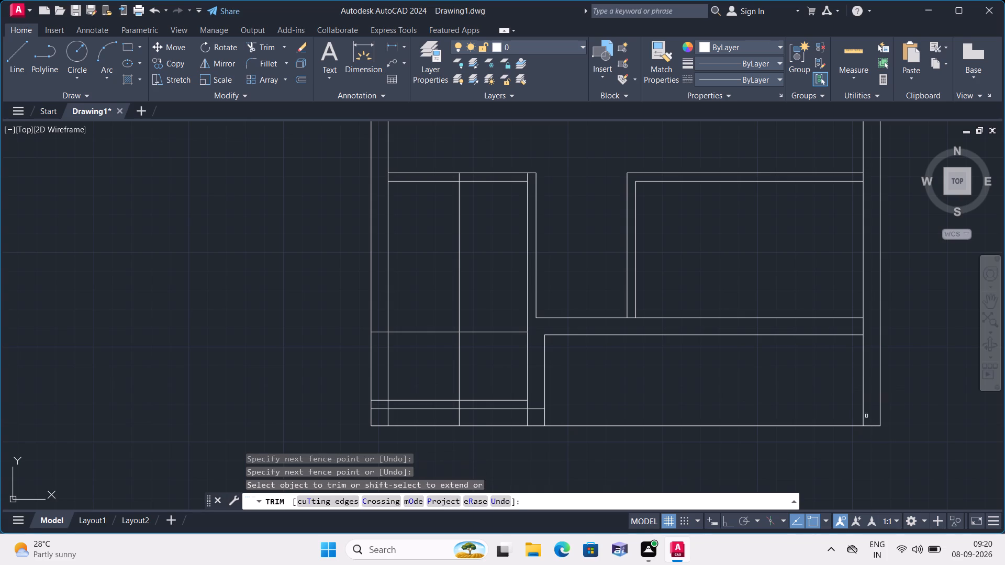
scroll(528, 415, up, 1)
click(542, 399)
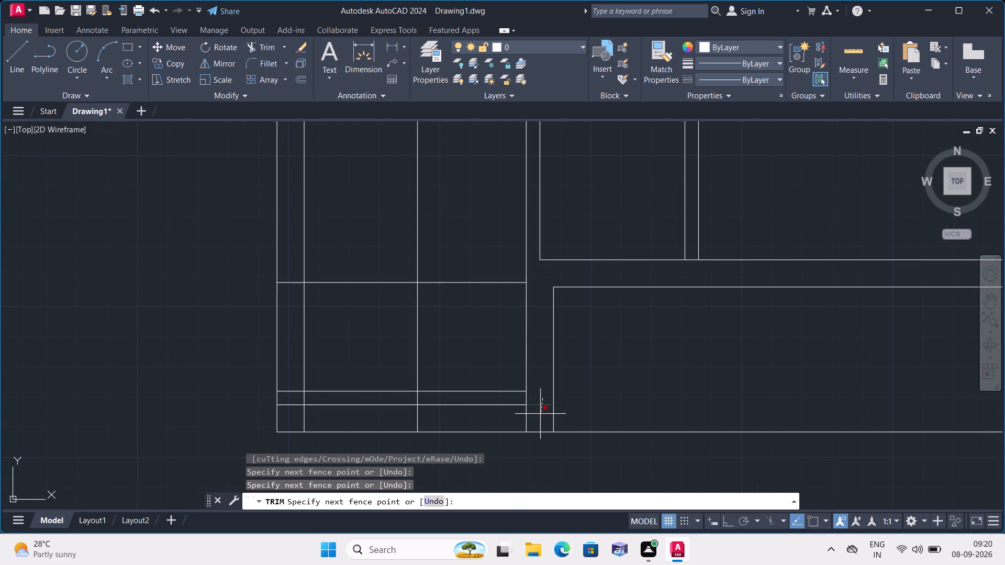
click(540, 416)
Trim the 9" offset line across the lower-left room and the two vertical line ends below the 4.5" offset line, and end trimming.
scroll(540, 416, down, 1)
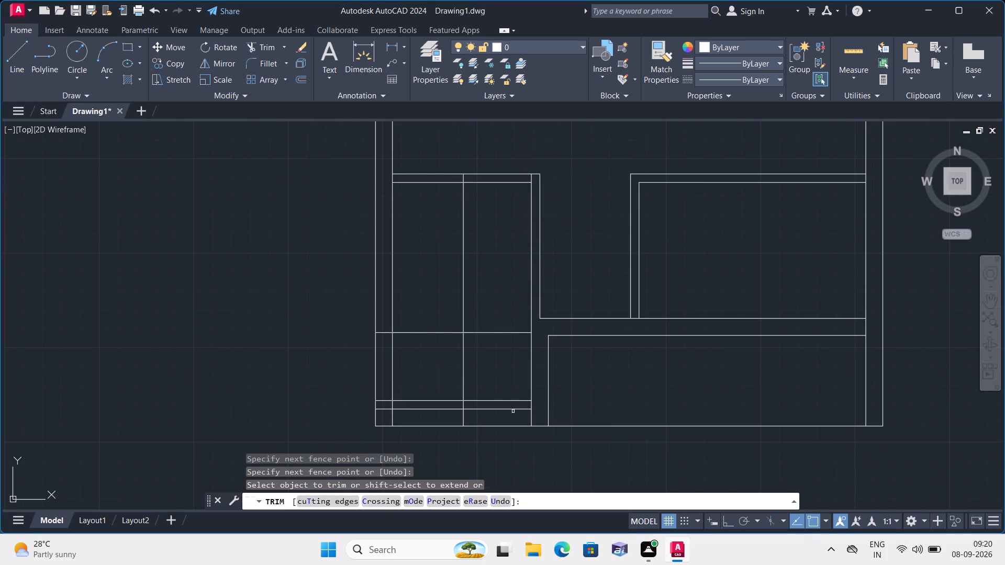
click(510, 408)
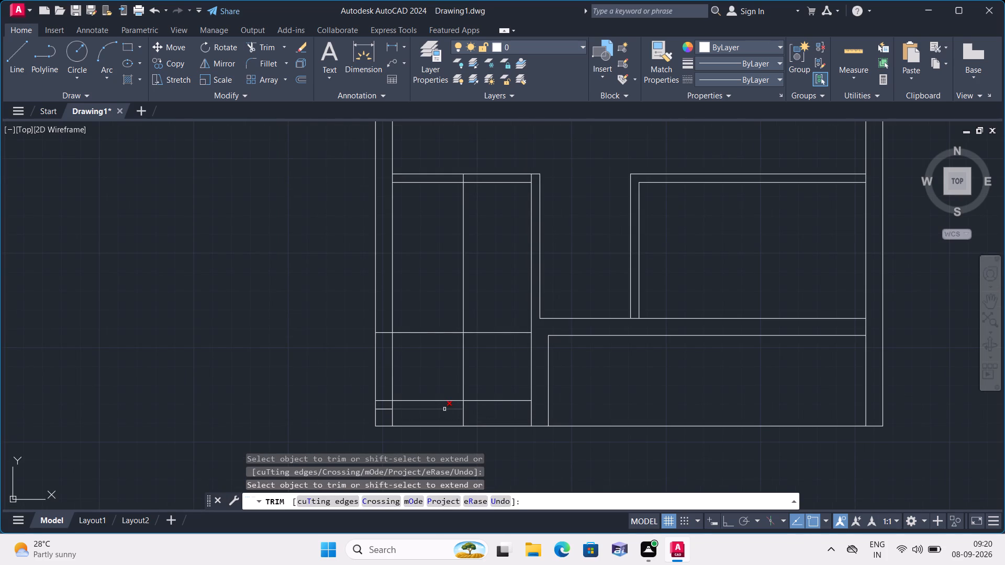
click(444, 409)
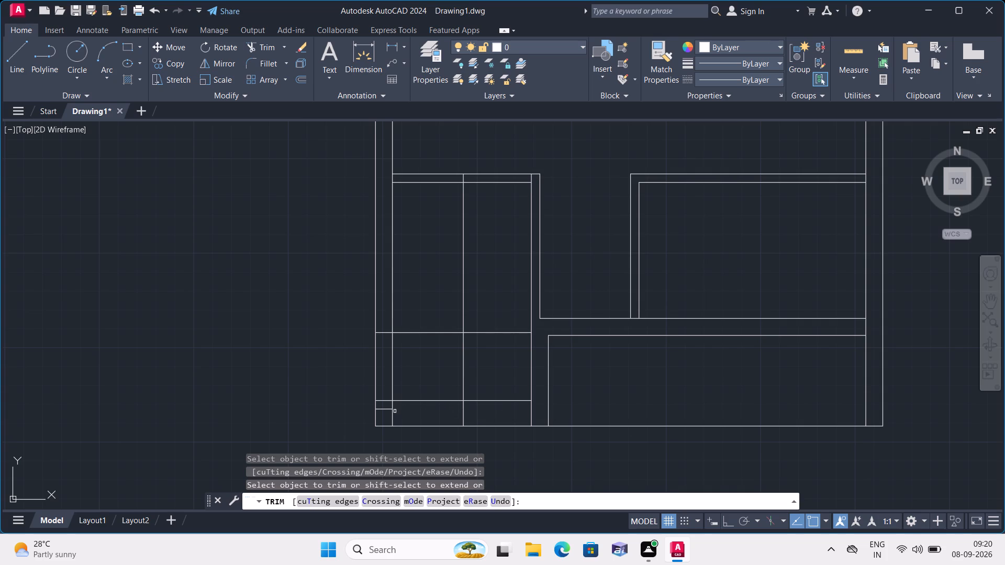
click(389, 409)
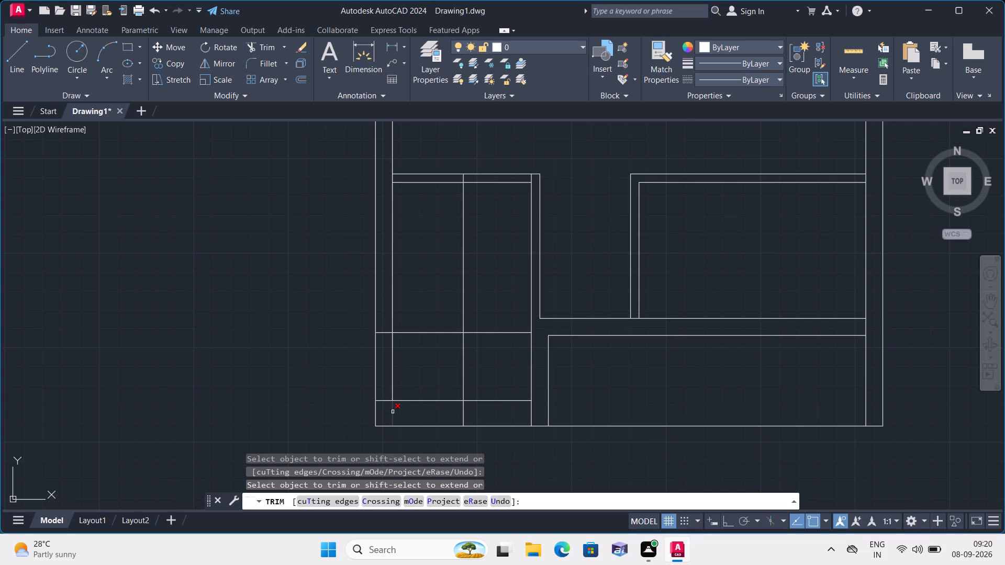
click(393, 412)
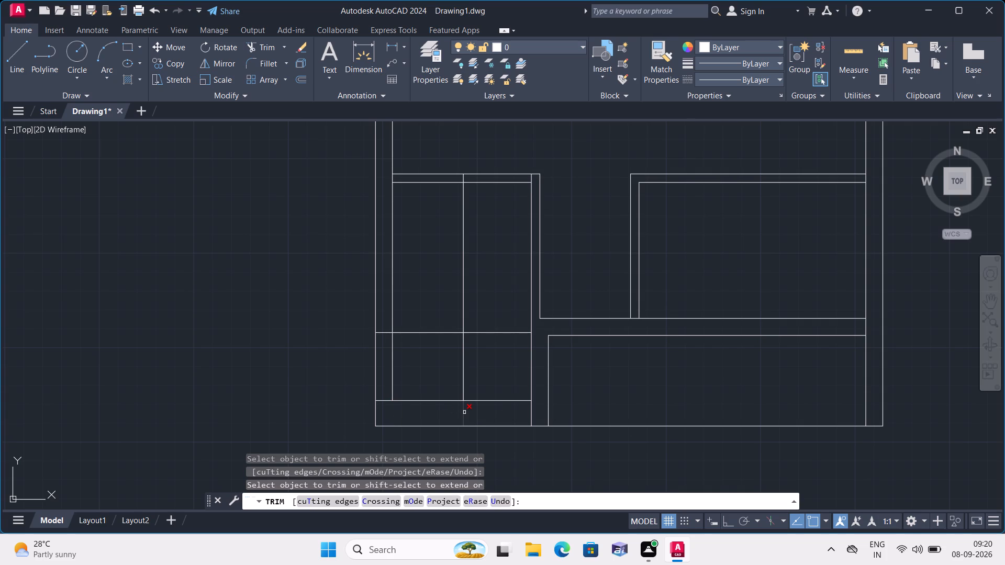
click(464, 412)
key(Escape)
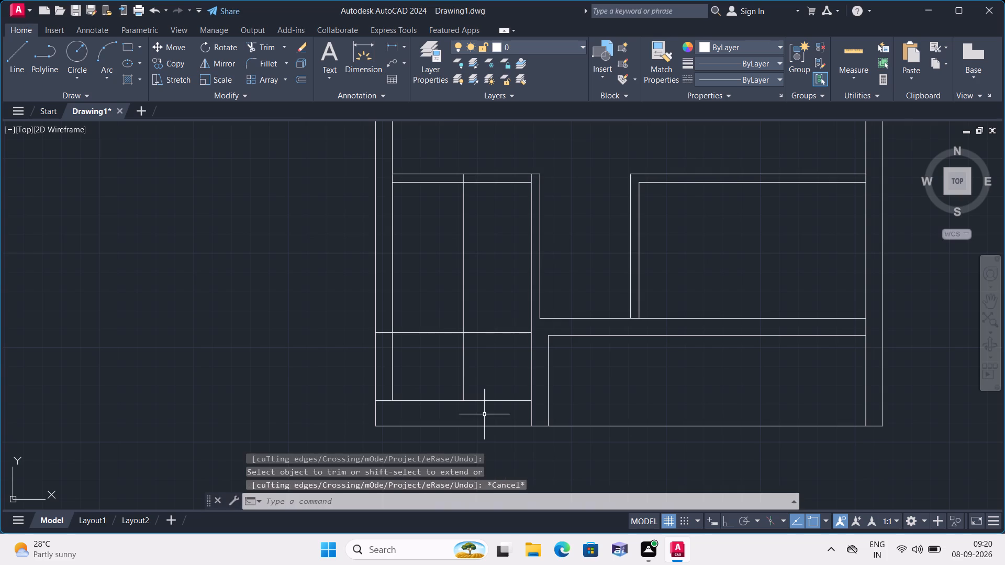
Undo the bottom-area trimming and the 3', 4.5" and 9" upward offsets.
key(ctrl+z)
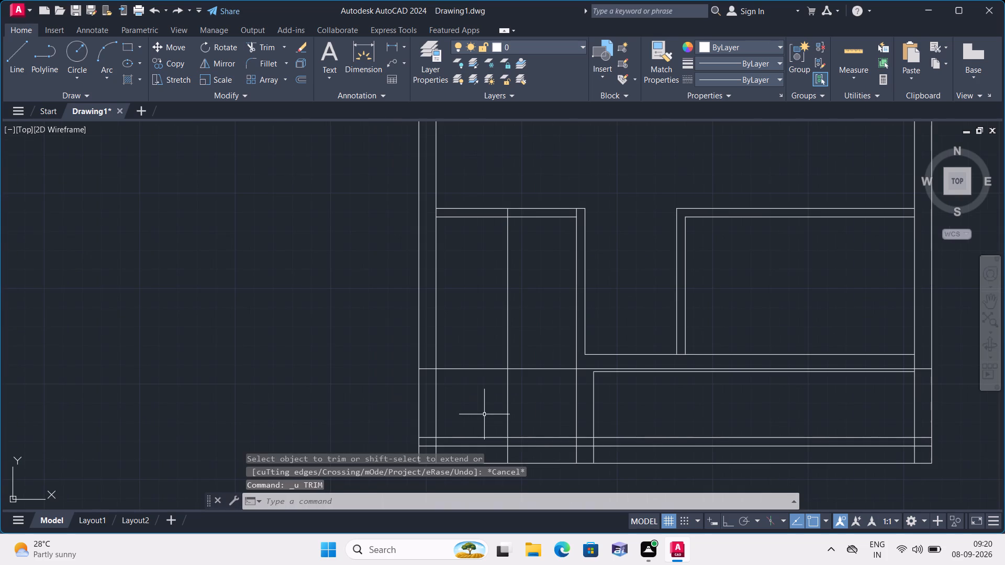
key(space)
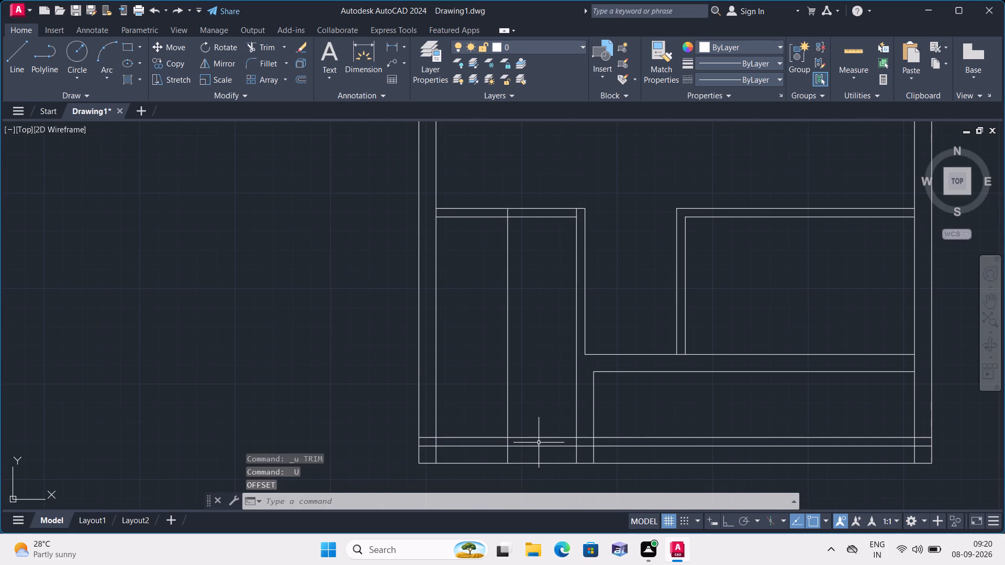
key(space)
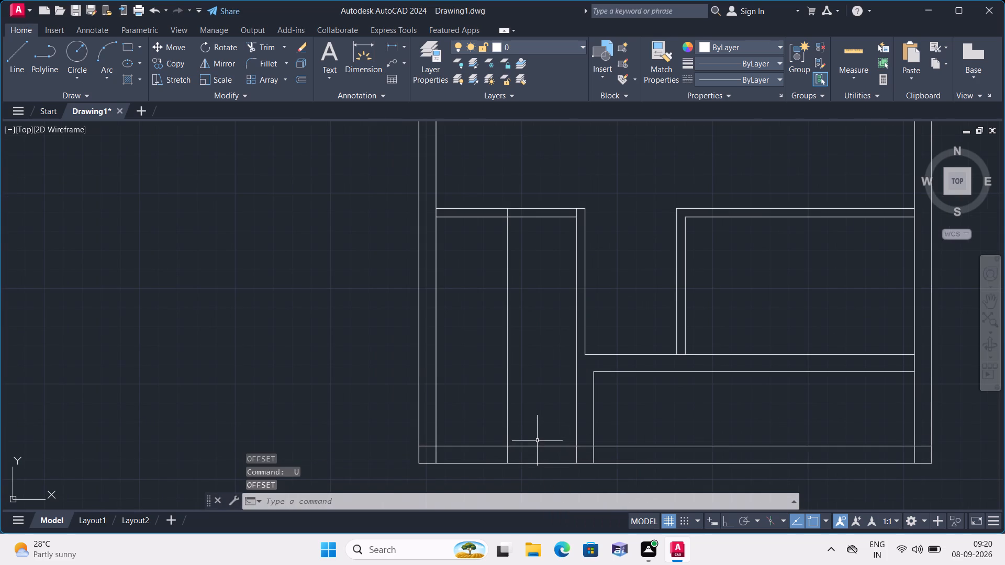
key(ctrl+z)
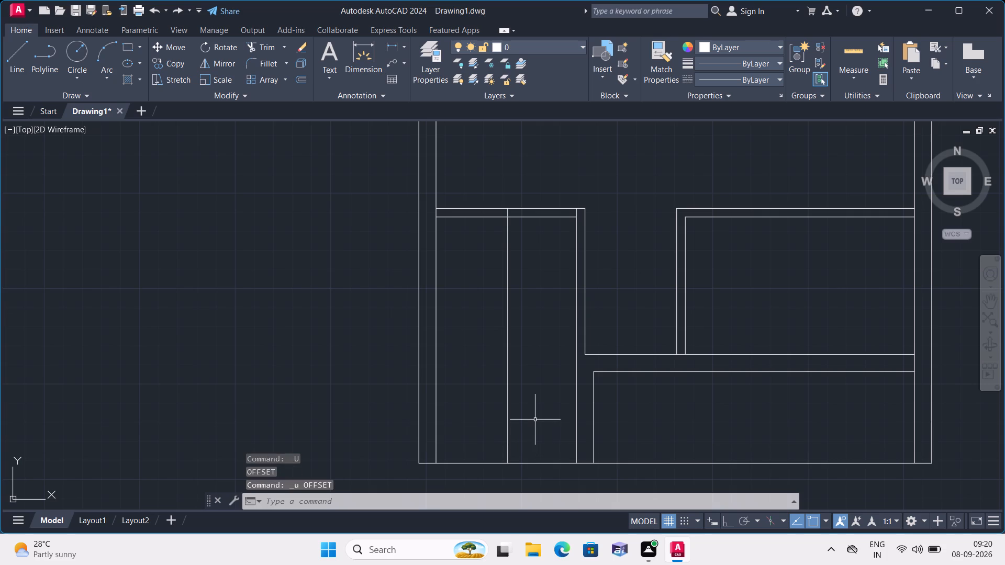
Undo the lower-left room's 3' vertical offset and the earlier trims and extends of the lower partitions, back to before the partitions were extended.
key(ctrl+z)
key(ctrl+z)
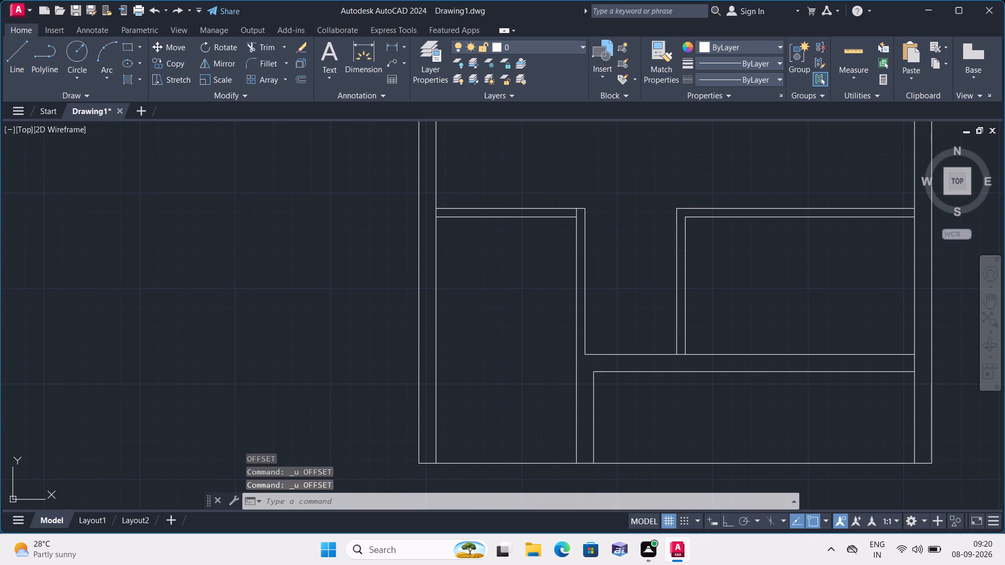
key(ctrl+z)
key(ctrl+z)
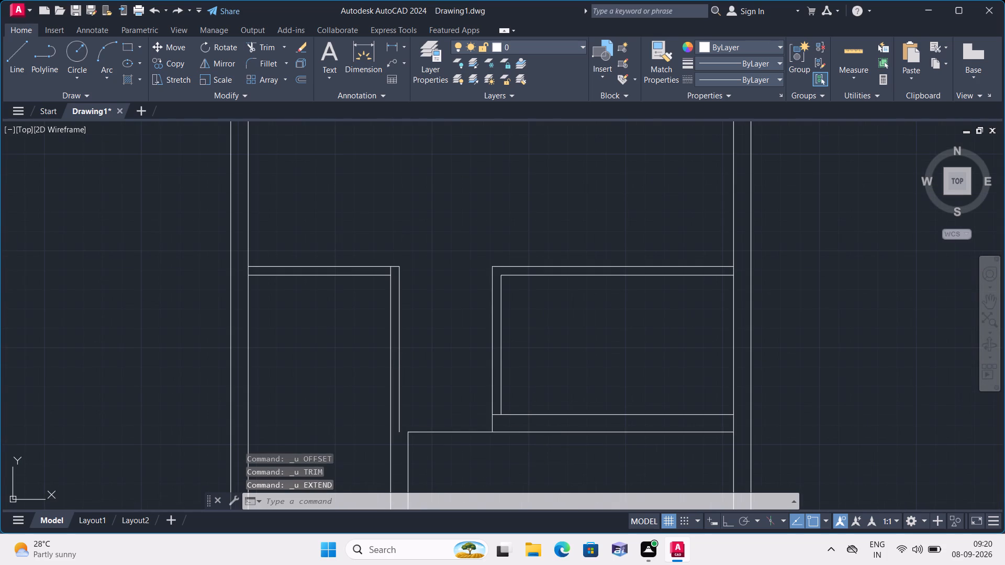
key(Escape)
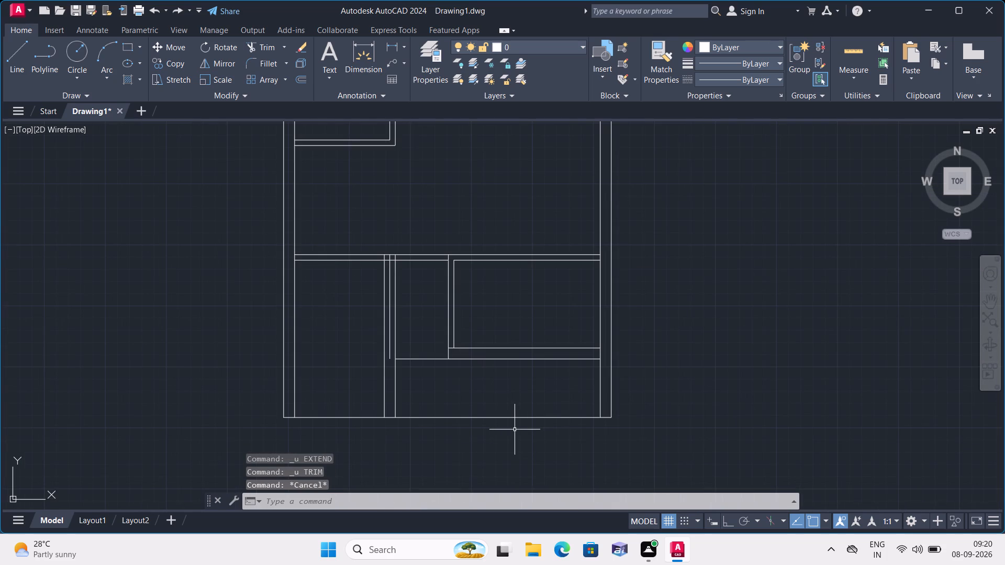
key(ctrl+z)
key(ctrl+z)
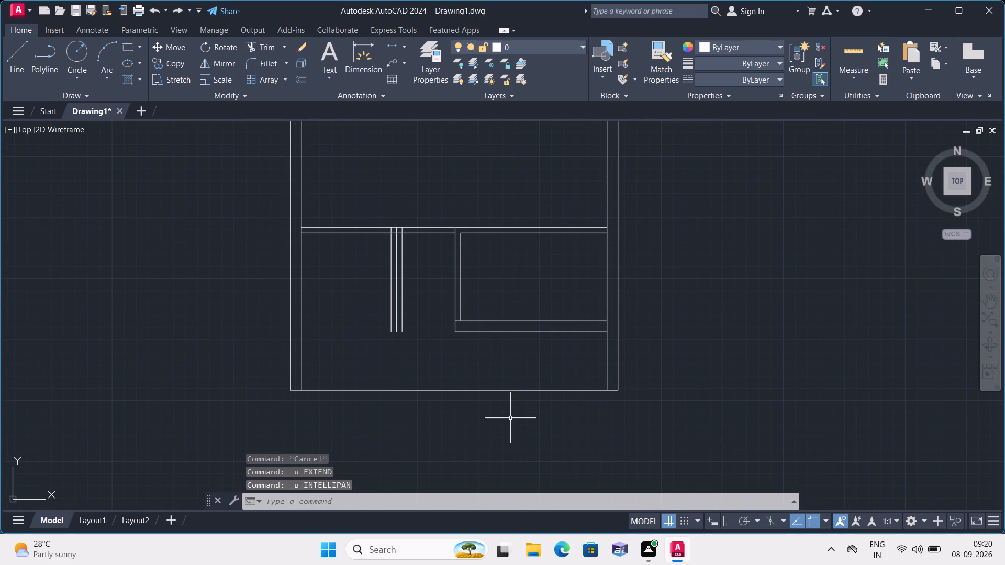
key(Escape)
key(Escape)
key(Escape)
key(Escape)
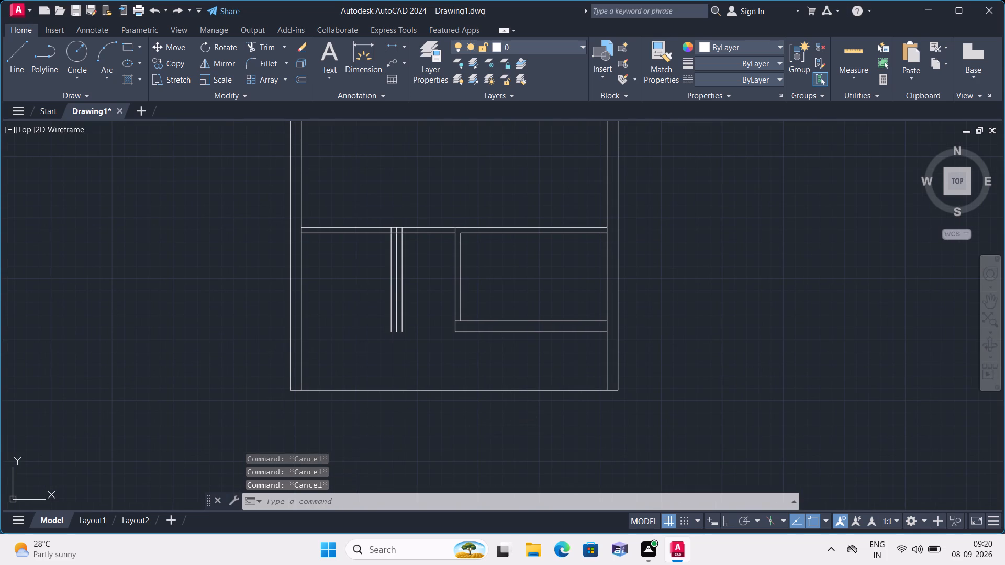
Extend the lower-right room's two bottom wall lines leftward to the nearest line of the vertical triple-line partition.
scroll(510, 417, down, 1)
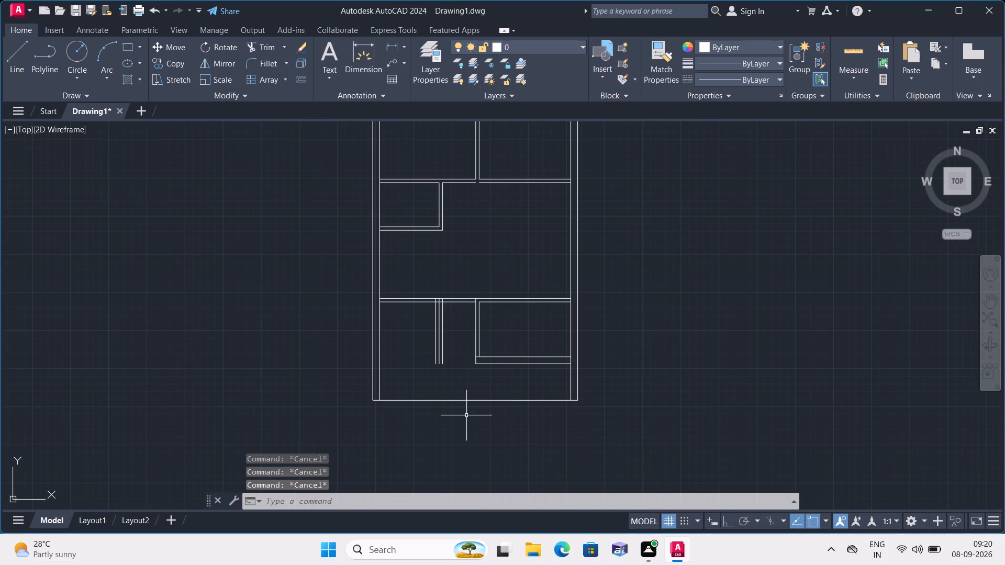
key(ctrl+z)
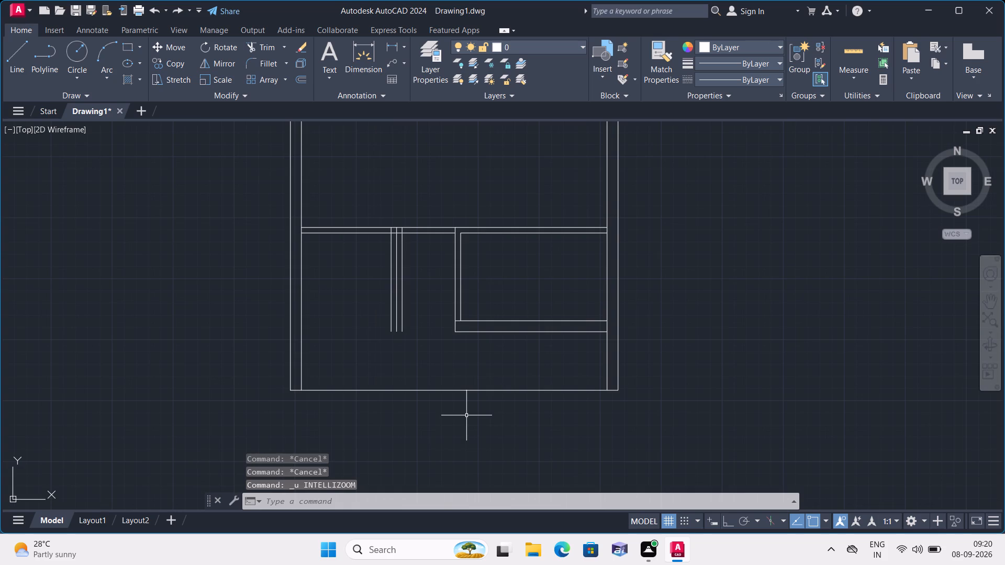
scroll(463, 417, down, 2)
scroll(444, 387, up, 1)
middle_drag(444, 387, 431, 413)
scroll(436, 398, up, 3)
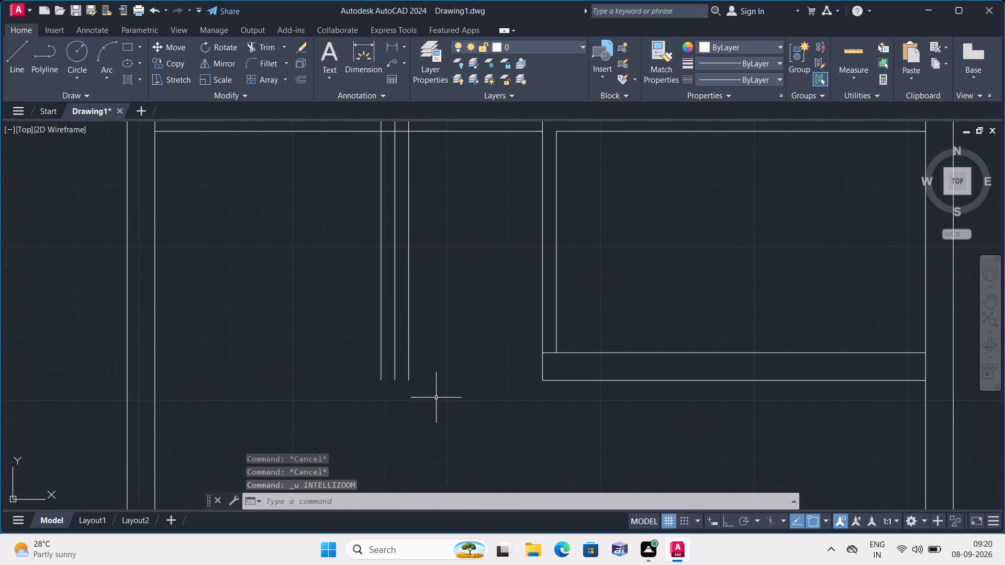
text(extend)
key(space)
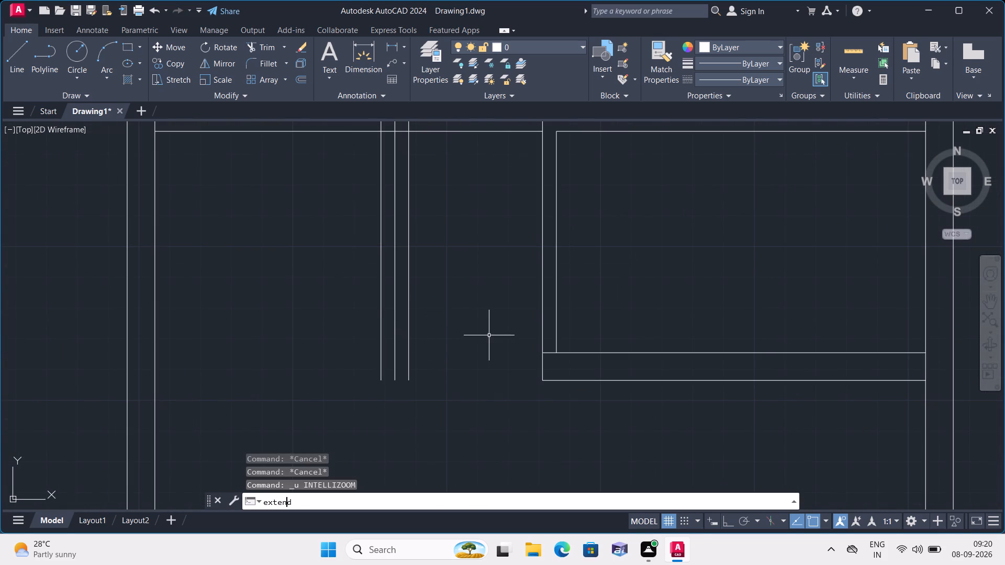
click(569, 379)
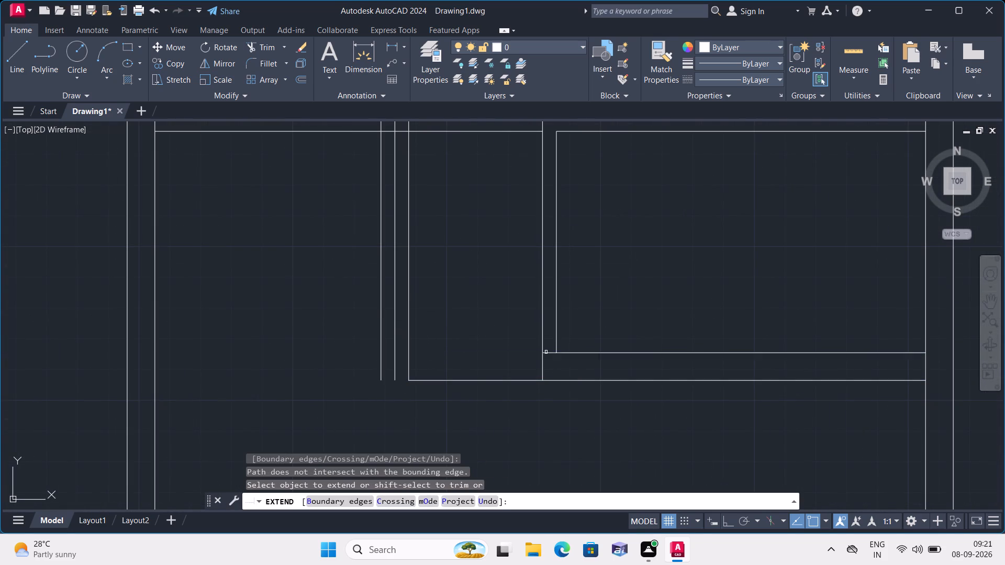
click(548, 353)
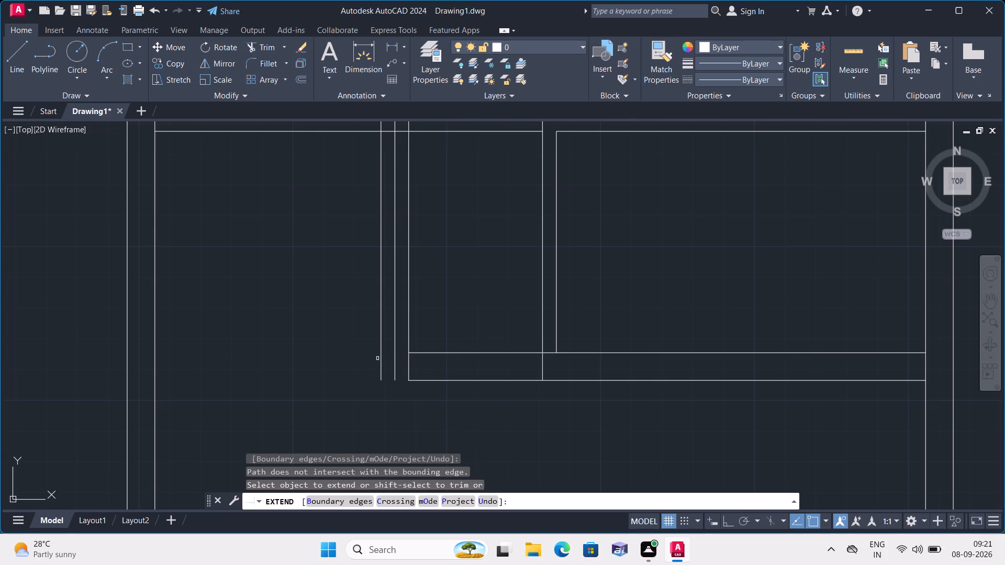
Extend the two outer lines of the triple-line partition down to the bottom exterior wall line.
scroll(381, 366, down, 2)
click(381, 366)
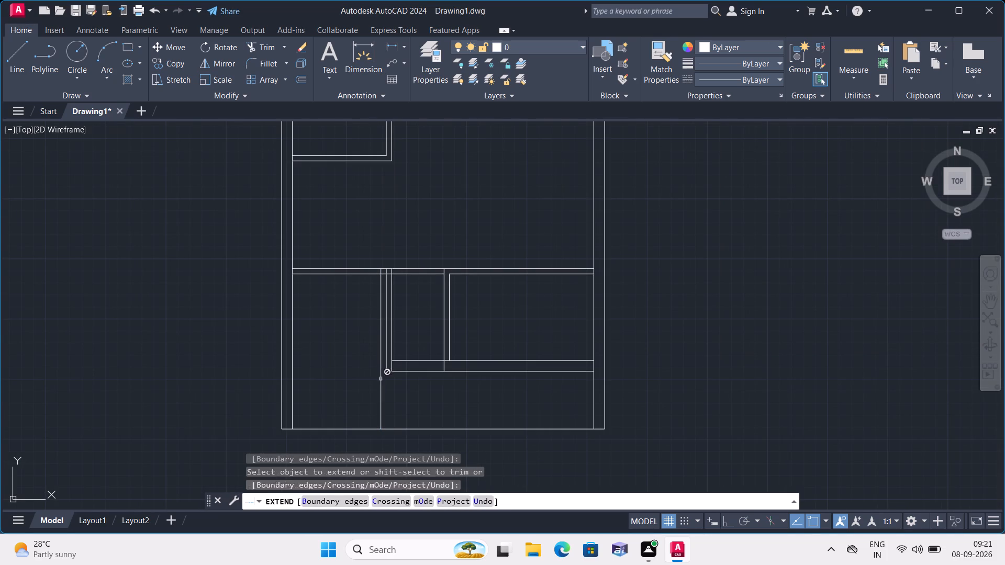
click(393, 365)
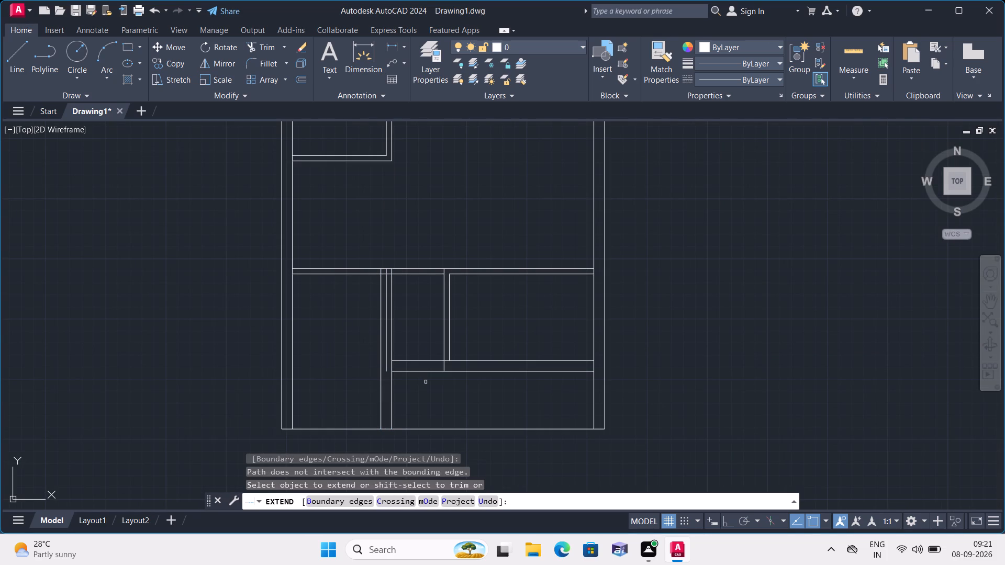
key(Escape)
Trim the triple partition's rightmost line above the extended horizontal wall, including its stub inside the upper wall.
text(tr)
text(im)
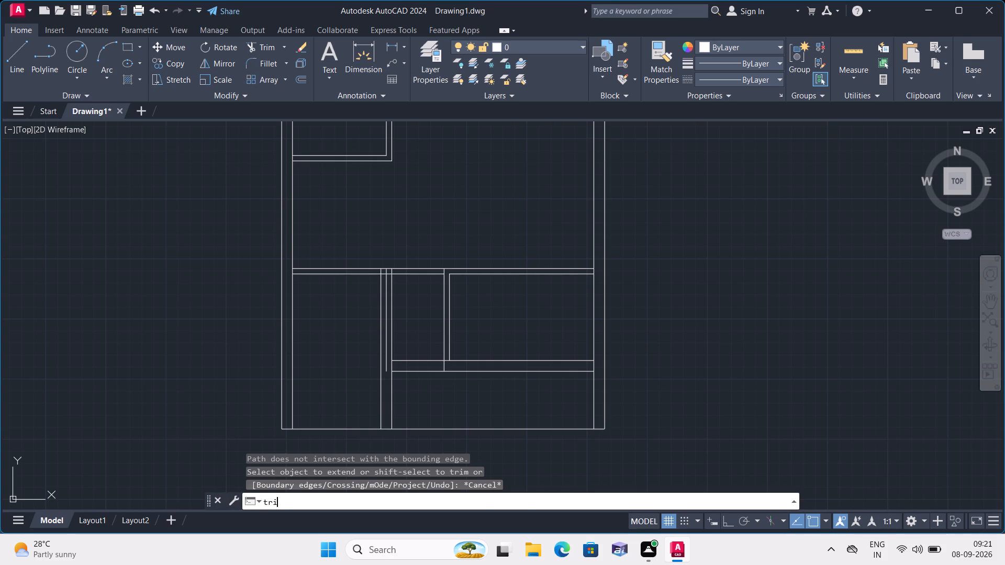
key(space)
scroll(387, 359, up, 2)
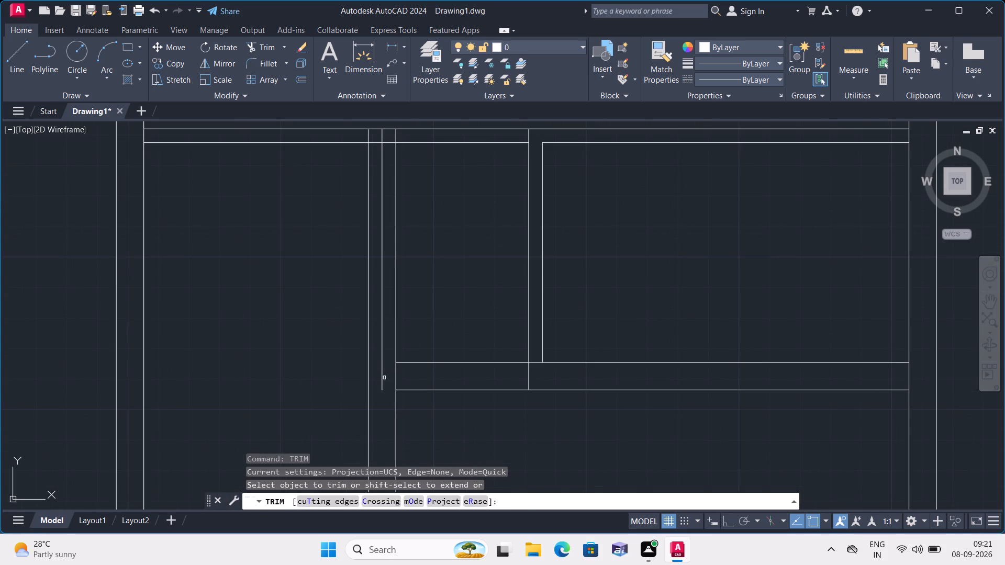
click(395, 337)
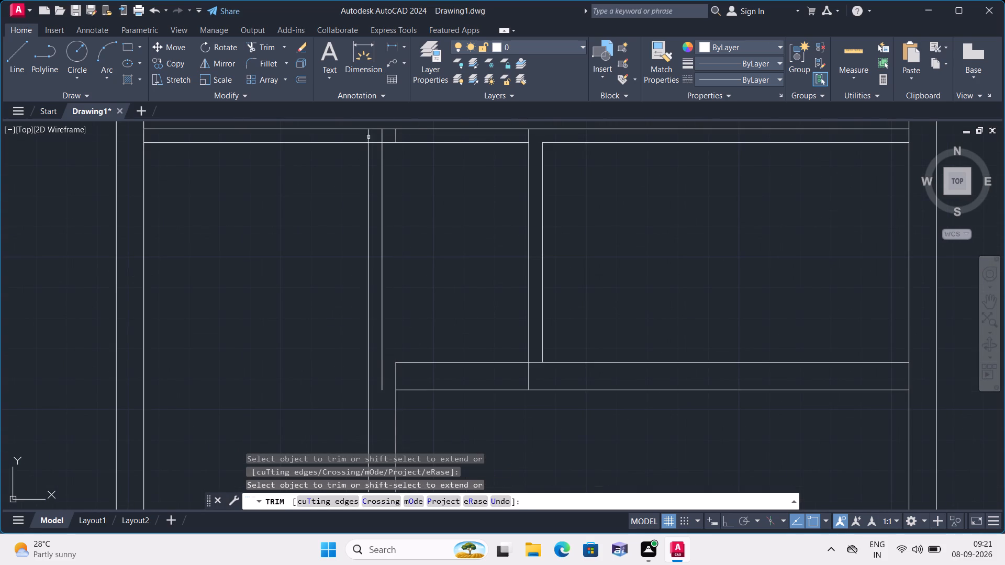
click(396, 136)
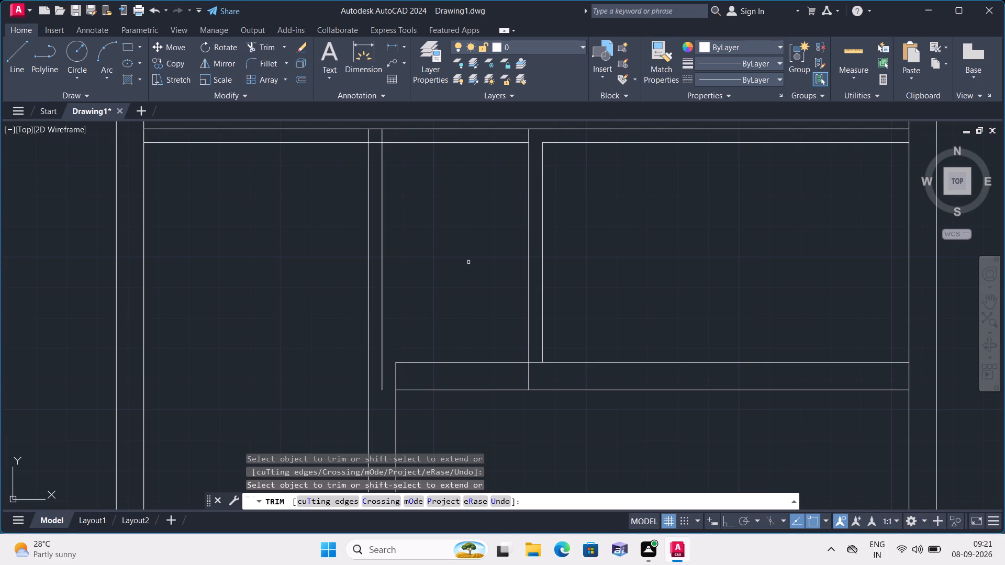
Trim the vertical line of the lower-right room's left wall and the partition's rightmost line where they cross the horizontal wall band.
scroll(468, 263, down, 1)
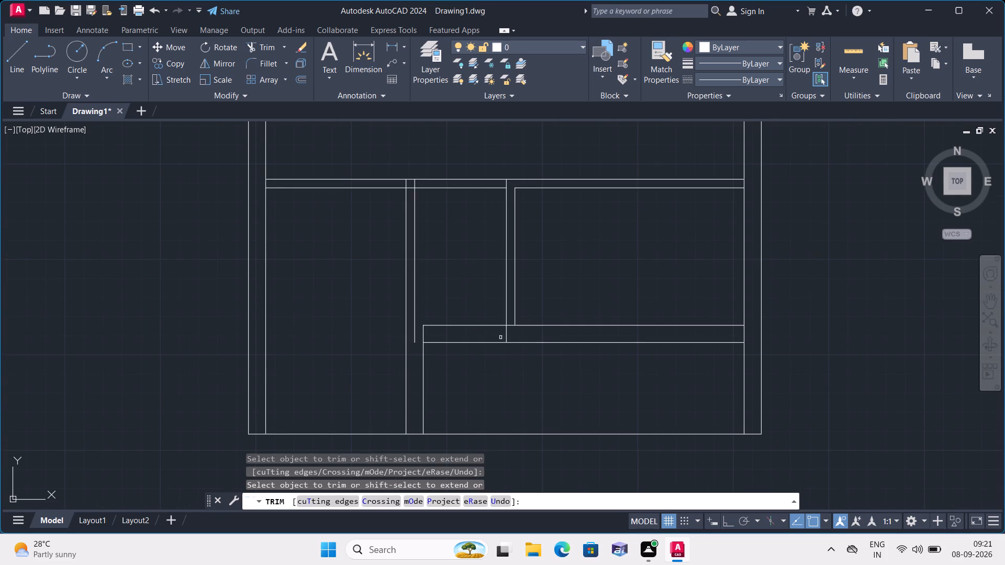
scroll(500, 337, up, 1)
click(507, 329)
click(526, 330)
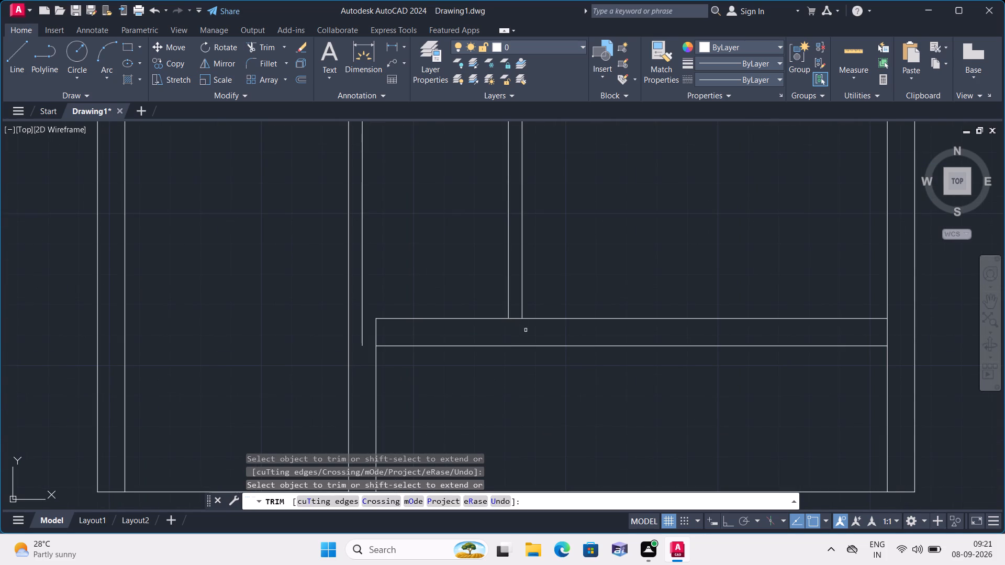
scroll(496, 333, down, 1)
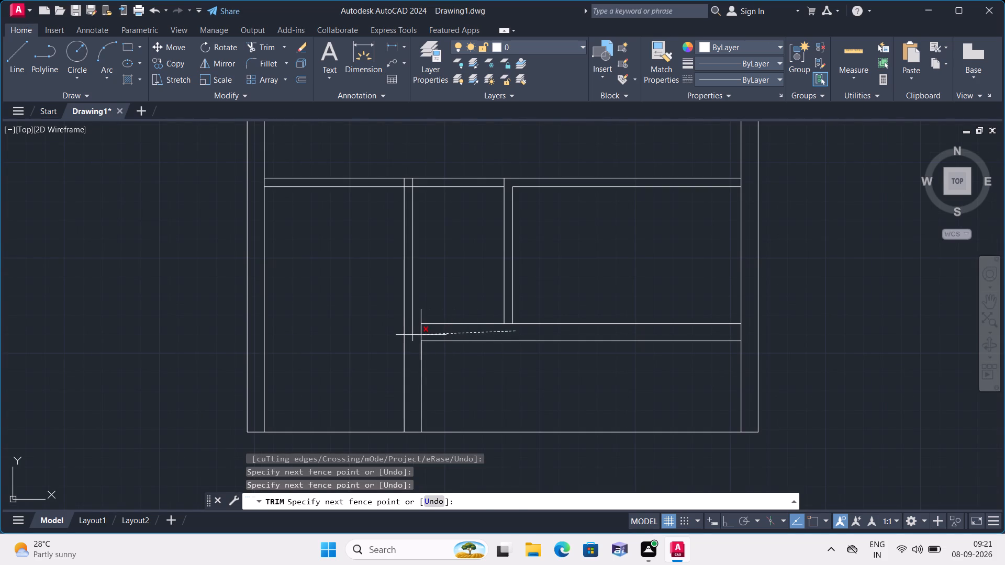
click(421, 335)
key(e)
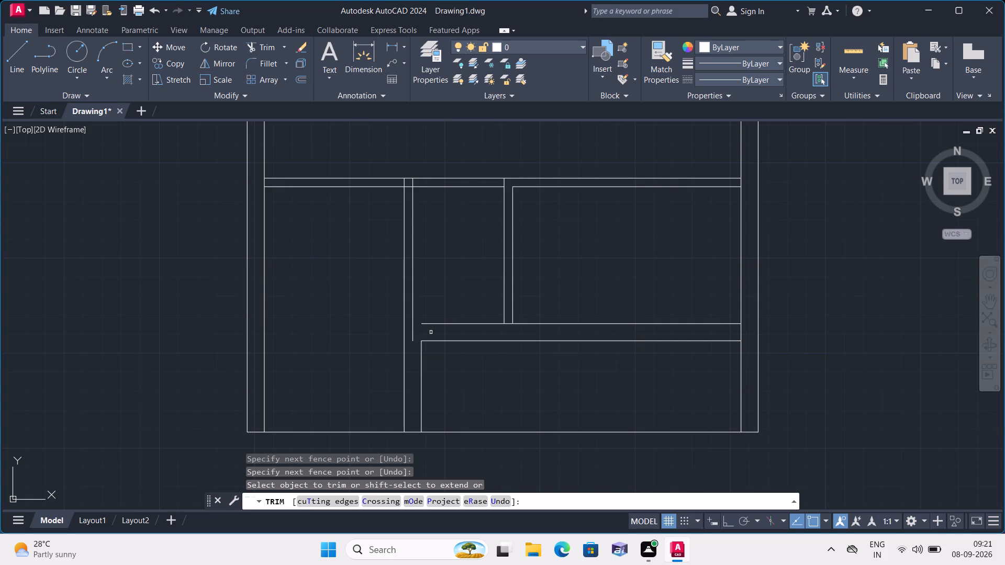
text(xte)
key(Escape)
Extend the horizontal wall's upper line left to the partition's middle vertical line.
text(extend)
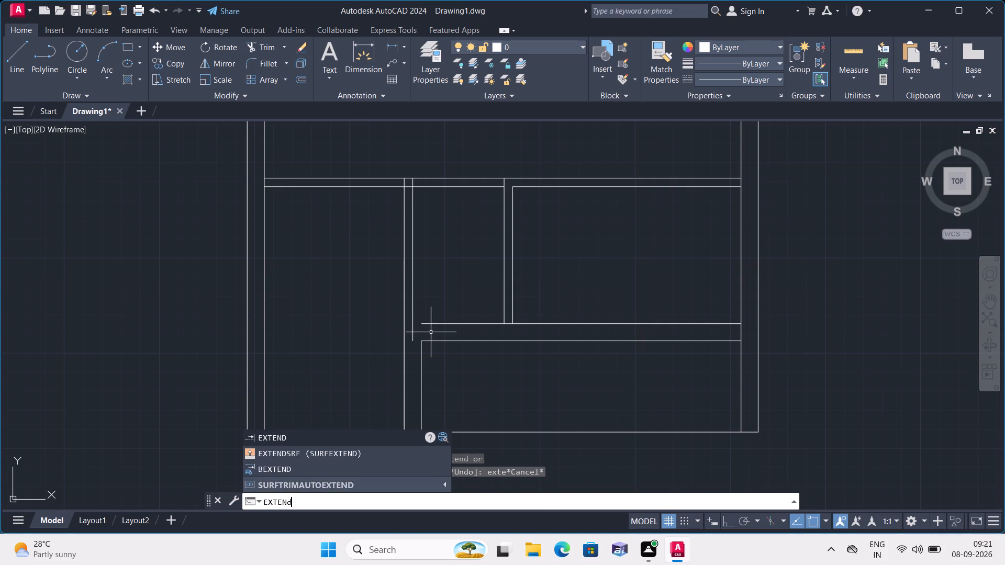
key(space)
click(425, 322)
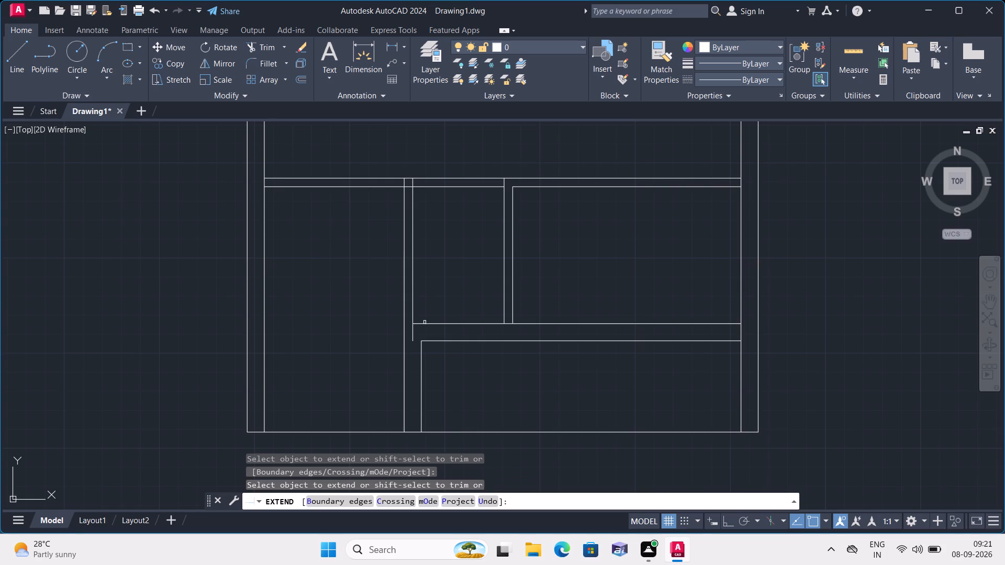
key(space)
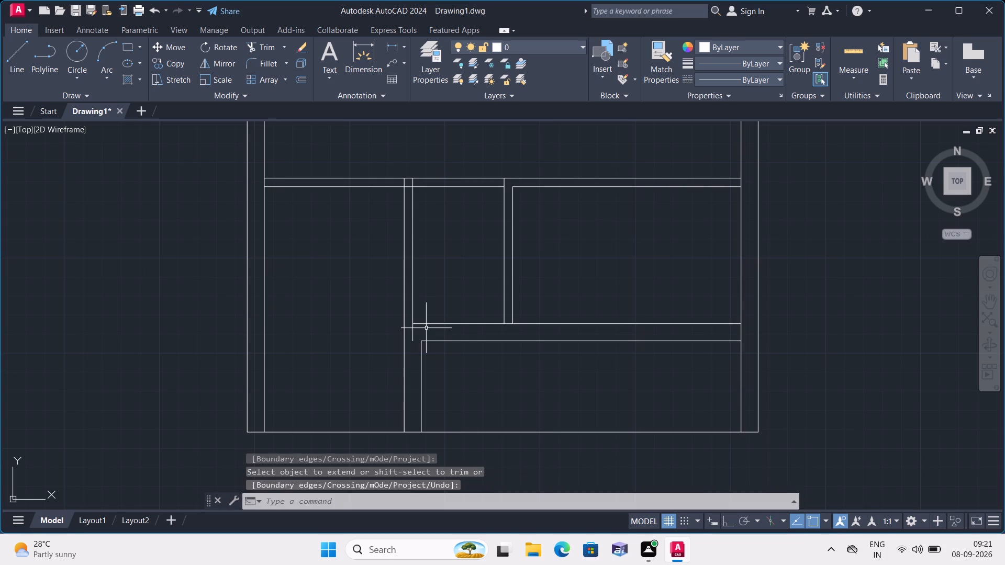
Trim the overhang of the partition's middle vertical line below the horizontal wall's upper line.
key(r)
key(BackSpace)
text(trim)
key(space)
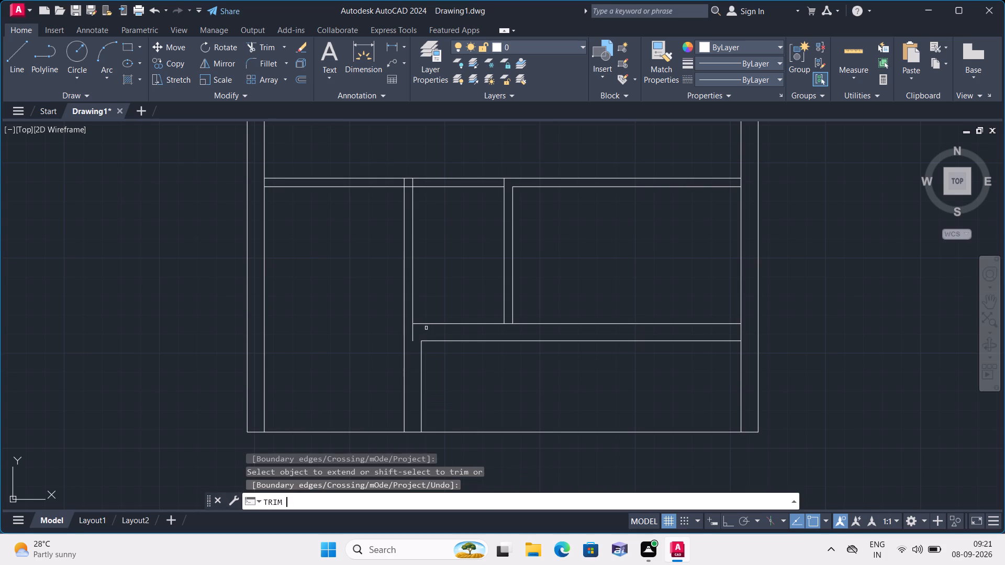
click(413, 330)
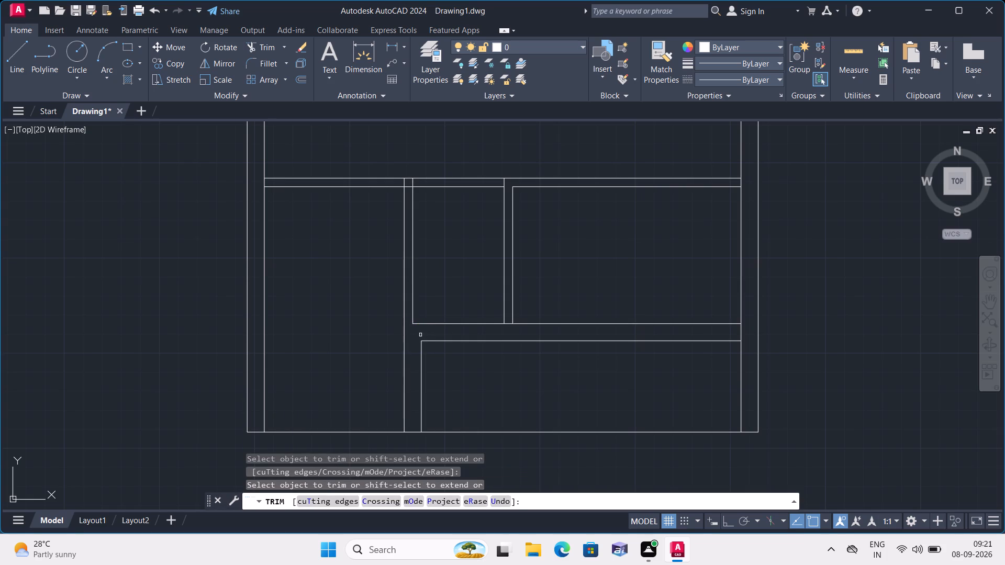
scroll(427, 340, down, 1)
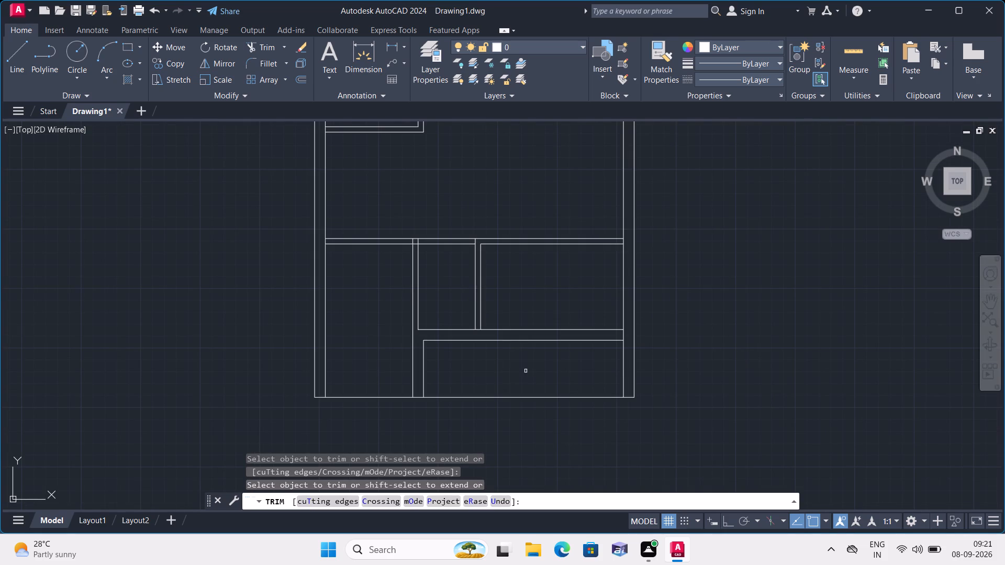
key(Escape)
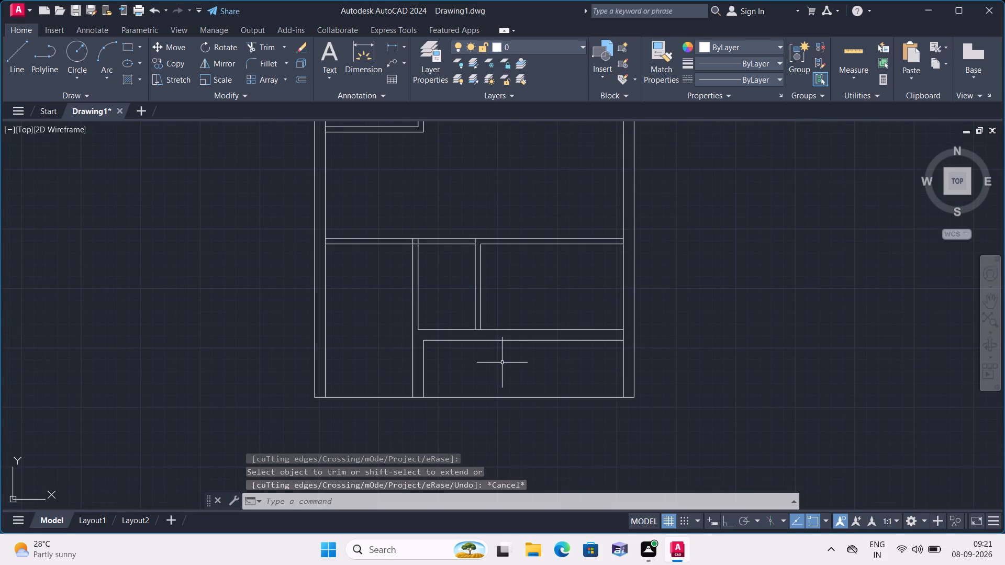
Offset the bottom exterior wall line 9" upward into the plan.
scroll(502, 363, down, 1)
scroll(502, 363, up, 1)
text(offset)
key(space)
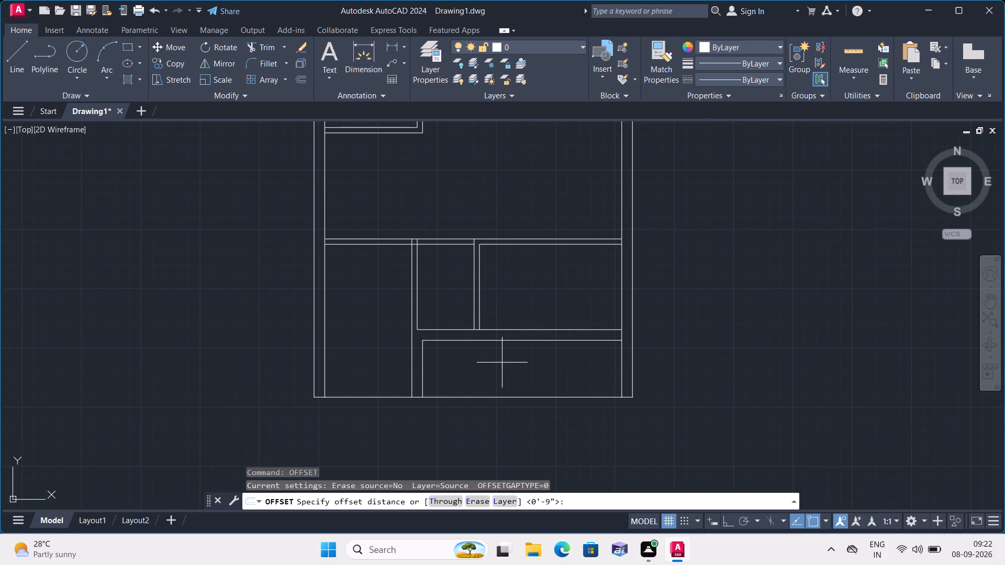
text(9')
key(space)
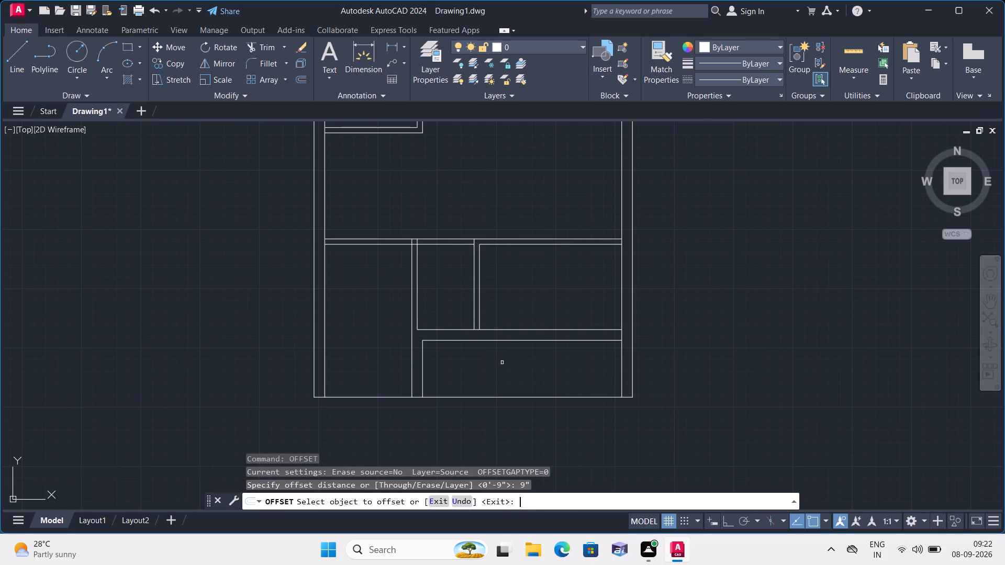
click(506, 397)
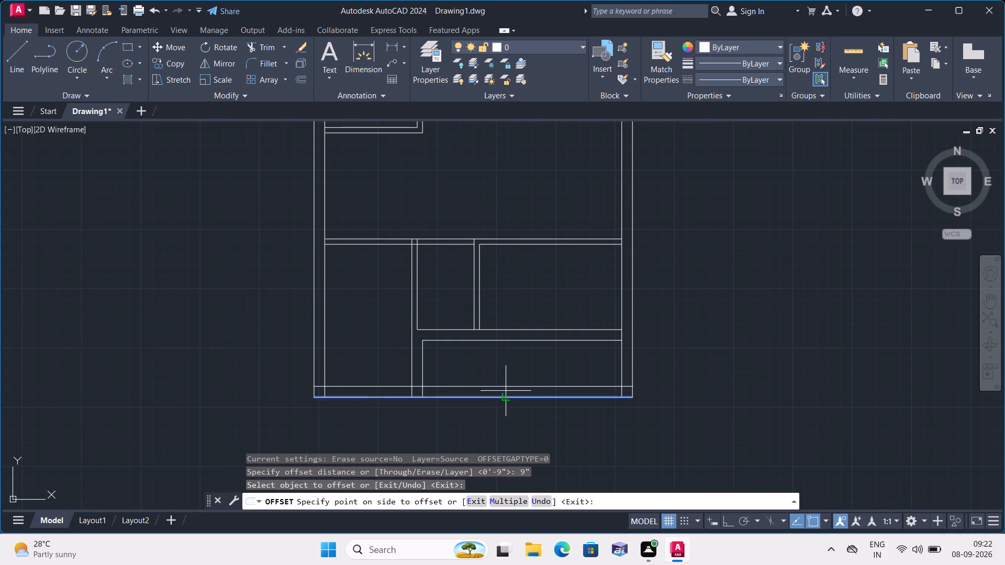
click(501, 375)
scroll(501, 375, up, 1)
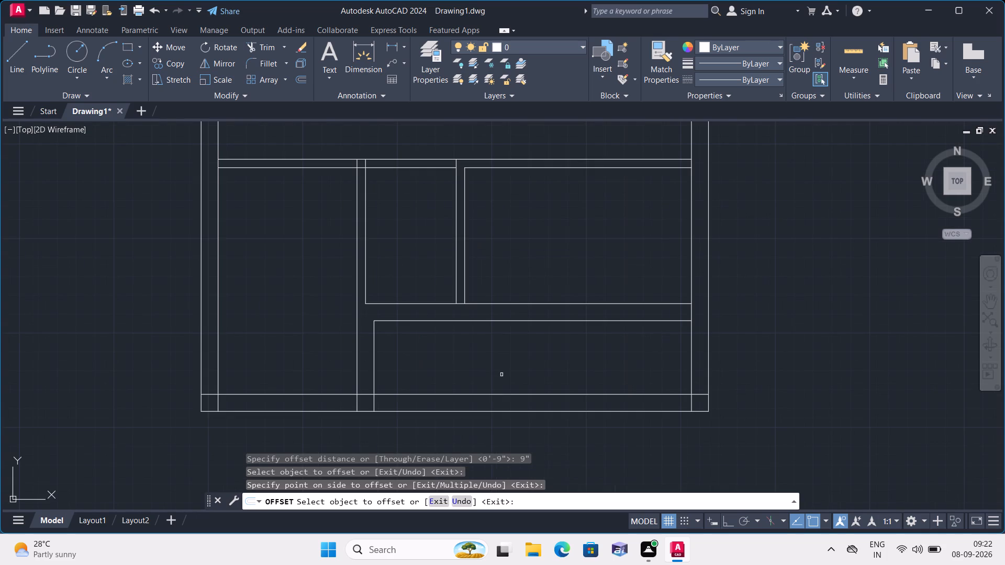
key(Escape)
Trim the 9" offset line across the lower-right room and inside the right exterior wall.
text(trim)
key(space)
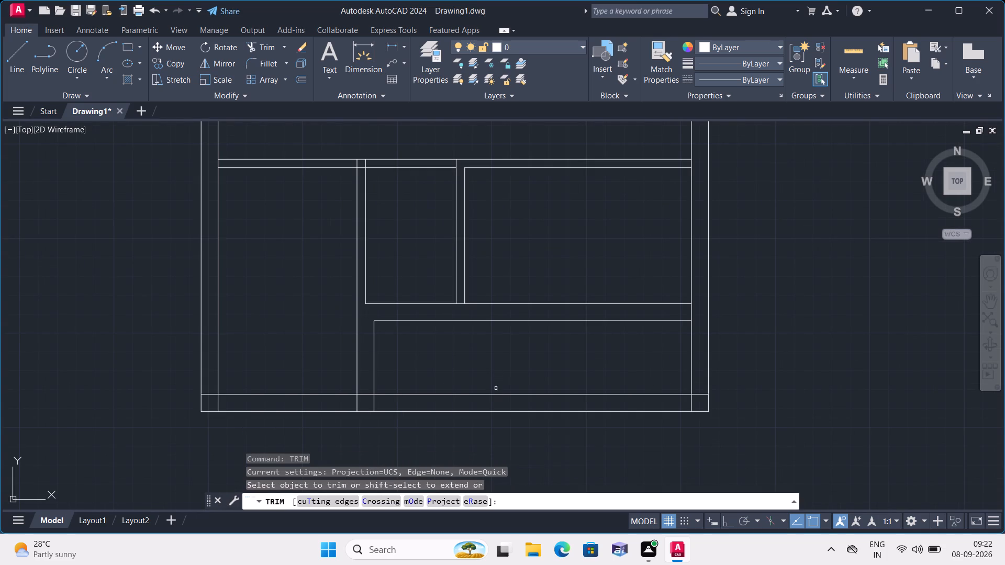
click(496, 395)
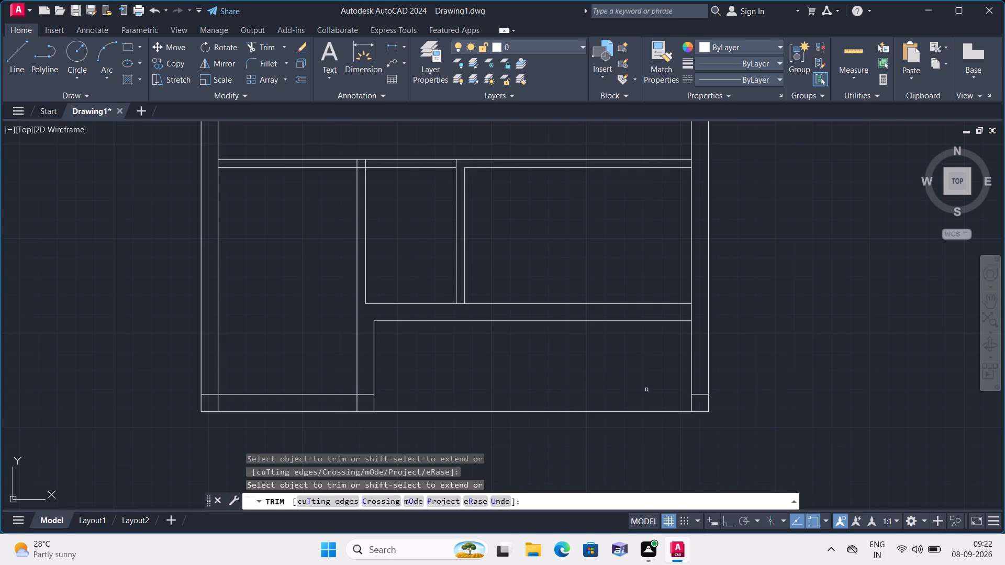
click(700, 395)
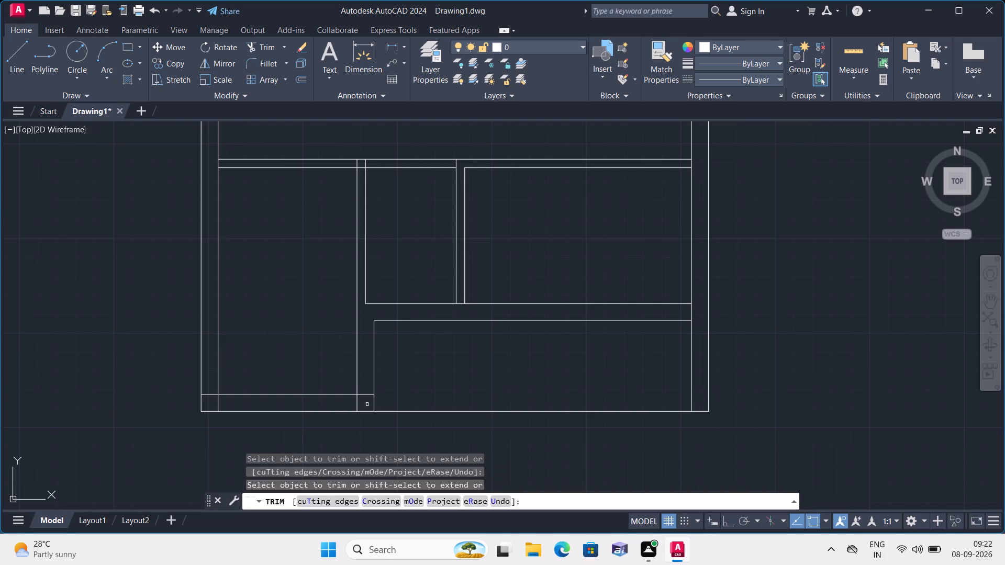
Trim the two partition line ends and the left exterior wall's inner line below the 9" offset line.
click(369, 394)
key(ctrl+z)
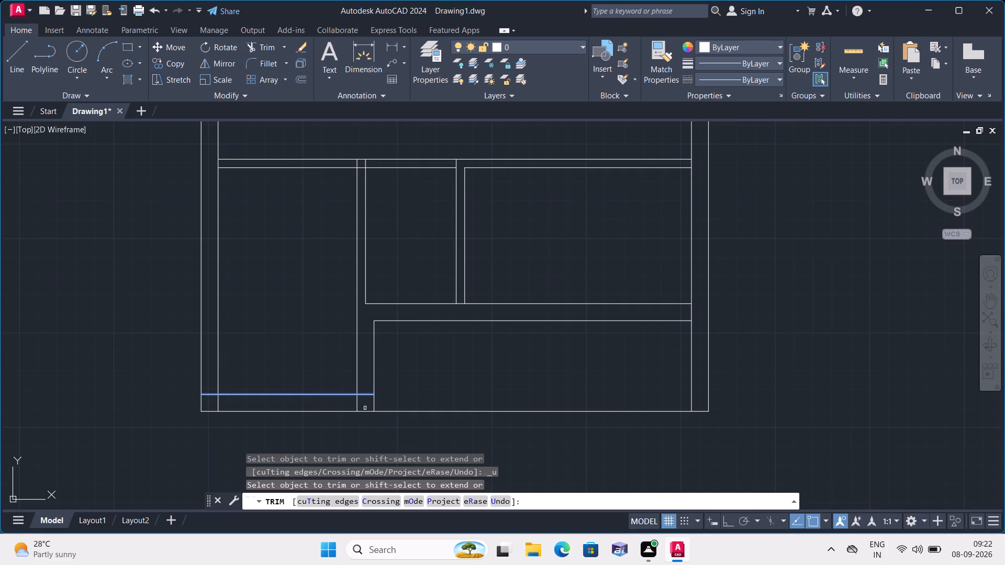
click(350, 404)
click(385, 403)
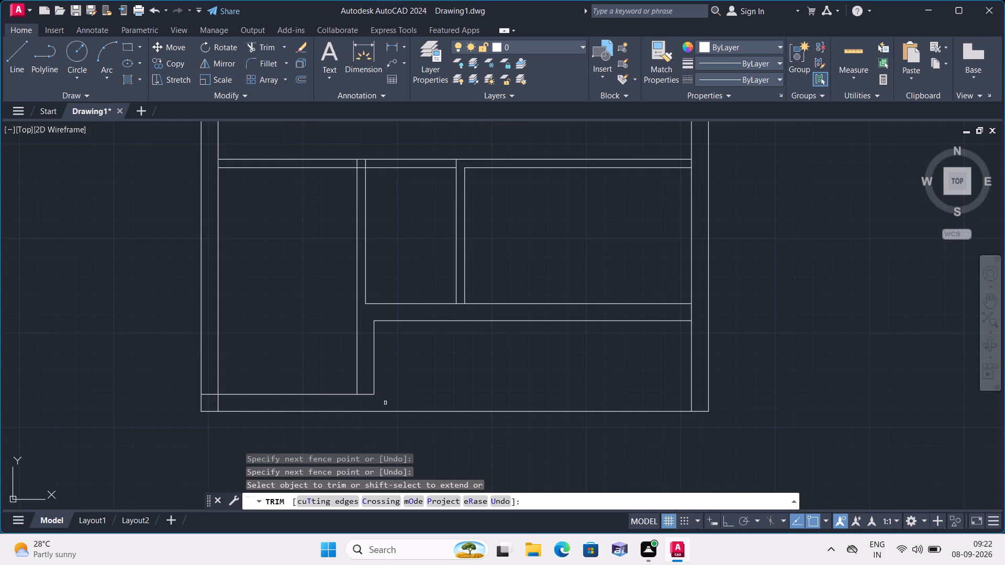
click(219, 401)
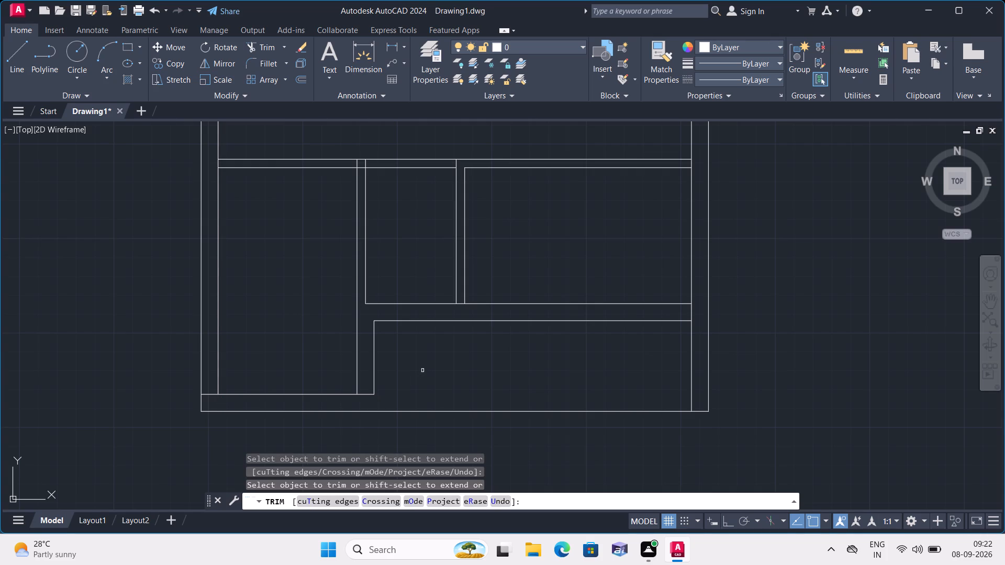
Offset the inner line of the bottom exterior wall 4.5" upward into the lower-left room.
key(Escape)
text(offset 4.5")
key(space)
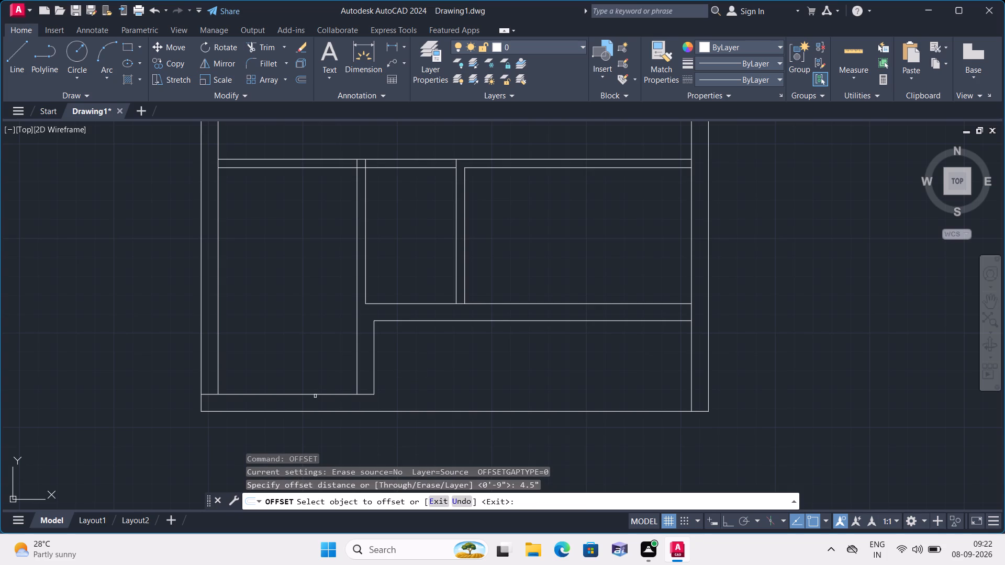
click(315, 395)
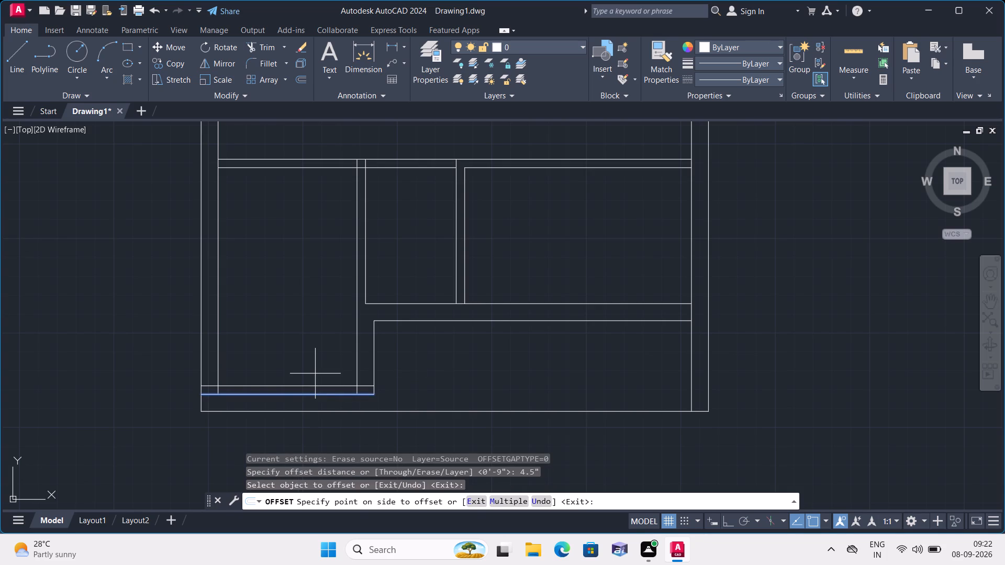
click(315, 374)
key(space)
Offset the new 4.5" line 3' upward across the lower-left room.
key(space)
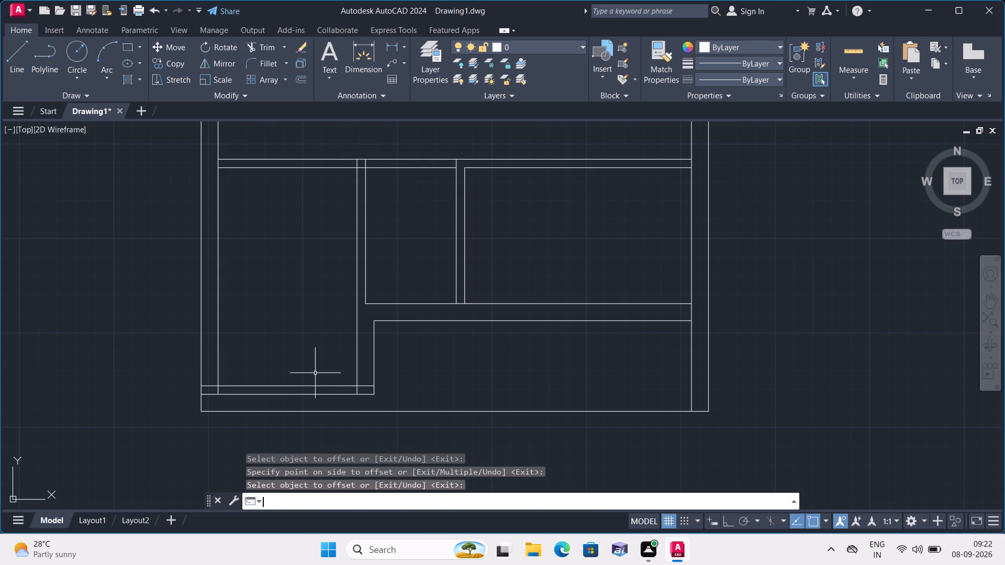
text(3')
key(space)
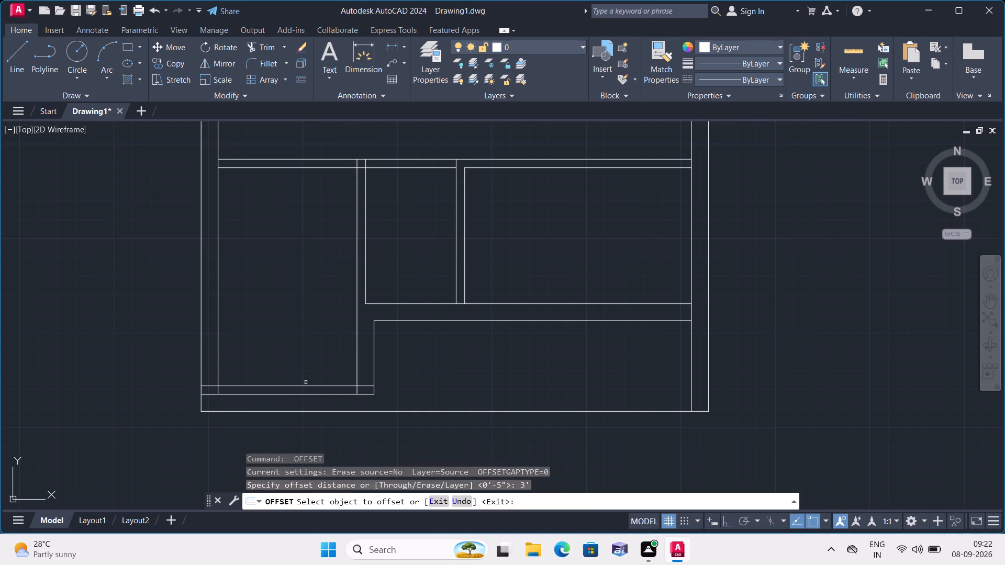
click(307, 387)
click(300, 347)
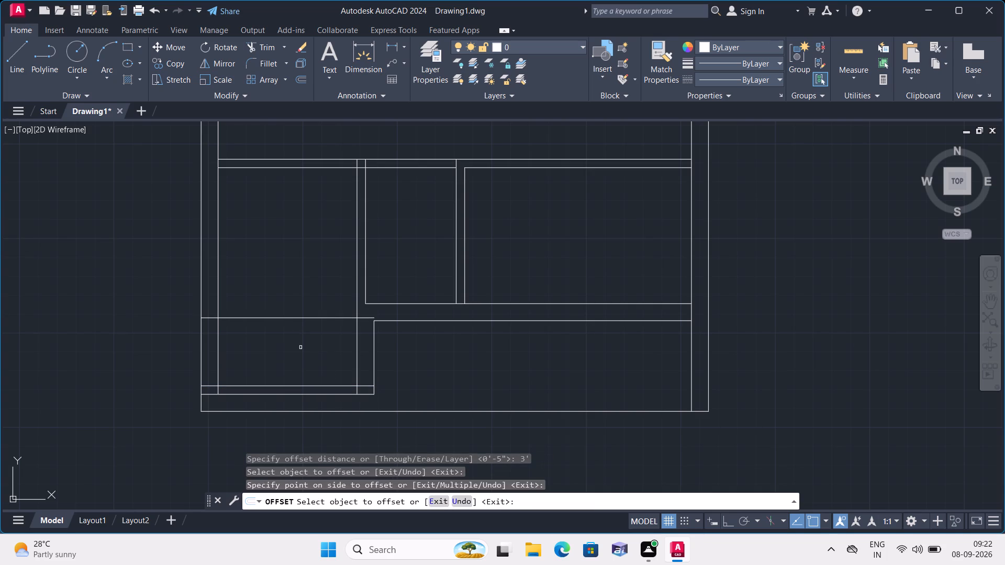
Offset the lower-left room's right-hand partition line 3' to the left, into the room.
middle_drag(301, 343, 284, 363)
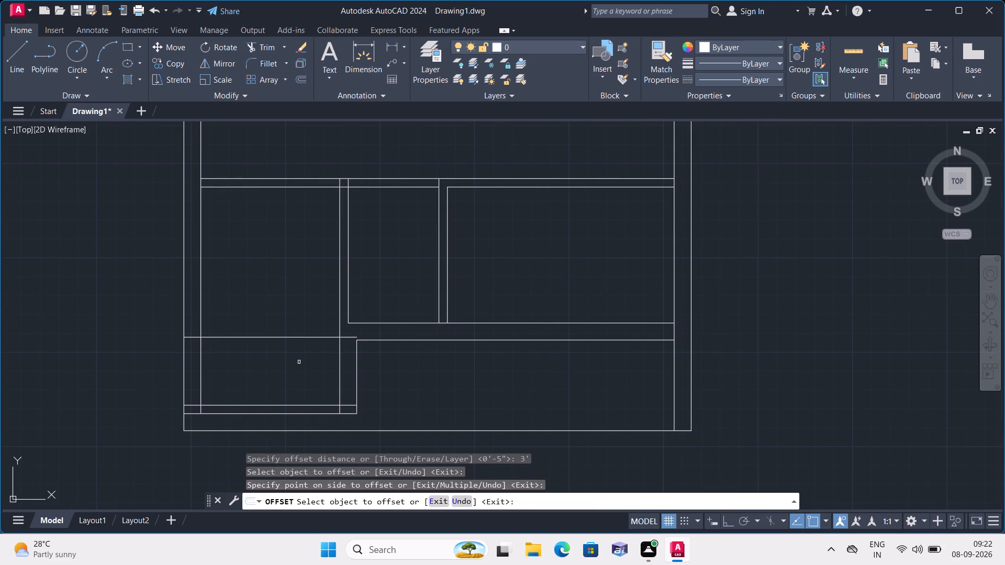
click(338, 359)
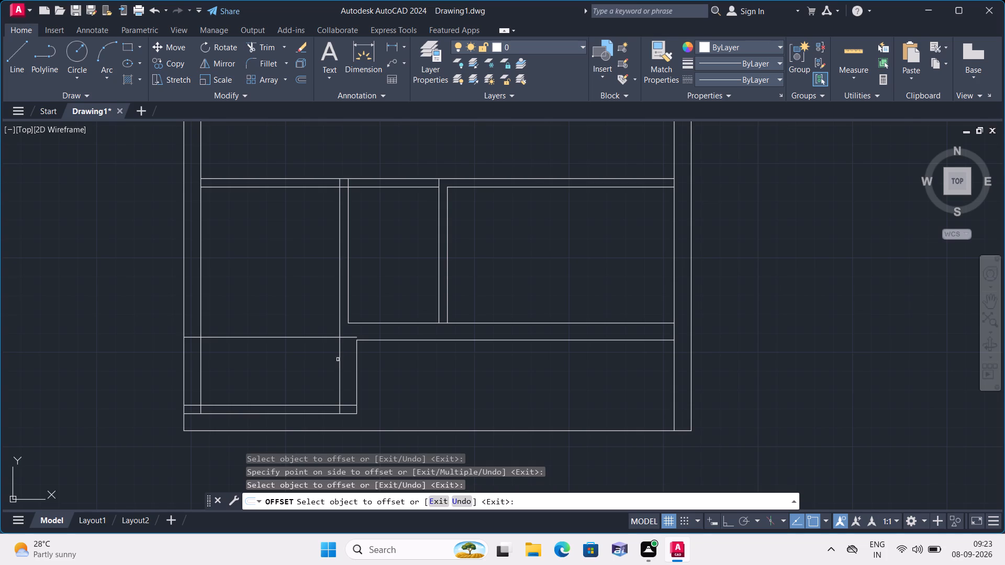
click(340, 362)
click(270, 361)
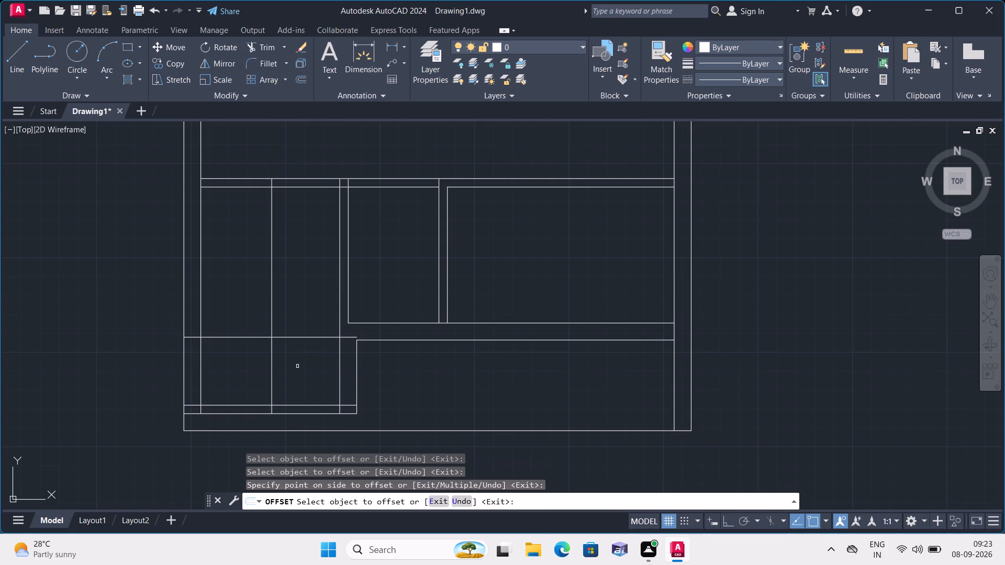
scroll(298, 366, down, 1)
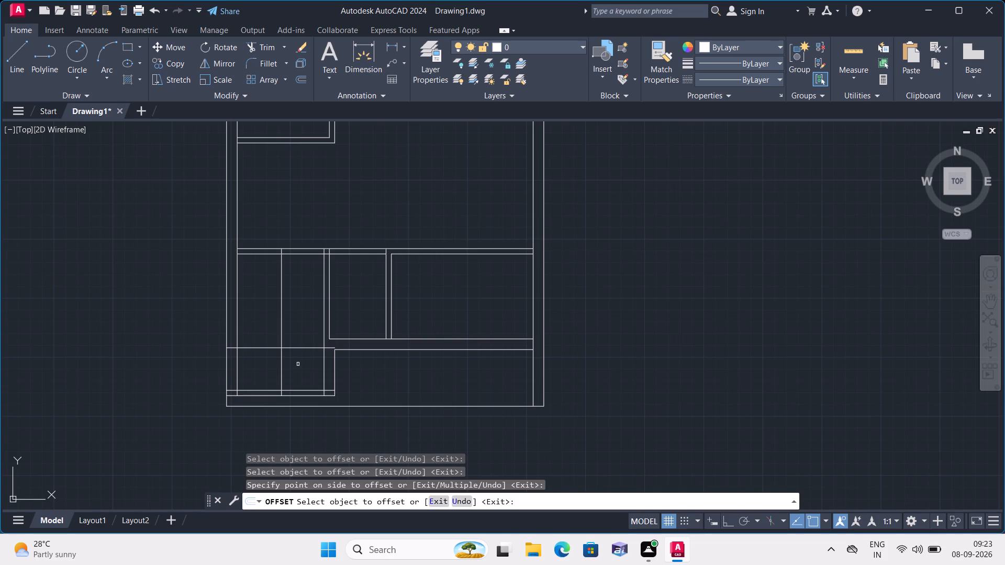
key(space)
Offset the 3' horizontal line upward seven times in succession at 10" spacing to lay out the stair treads.
key(space)
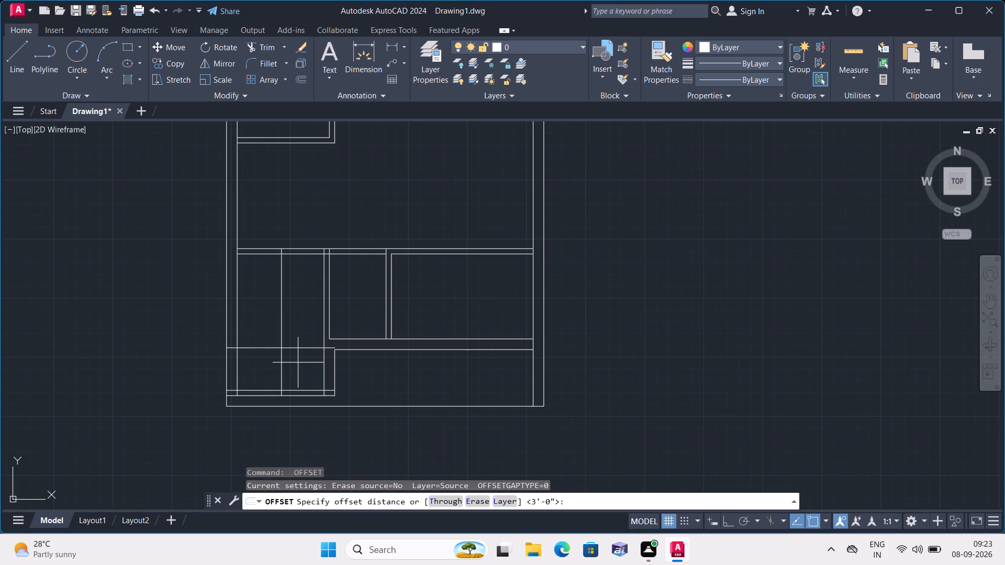
scroll(367, 379, up, 1)
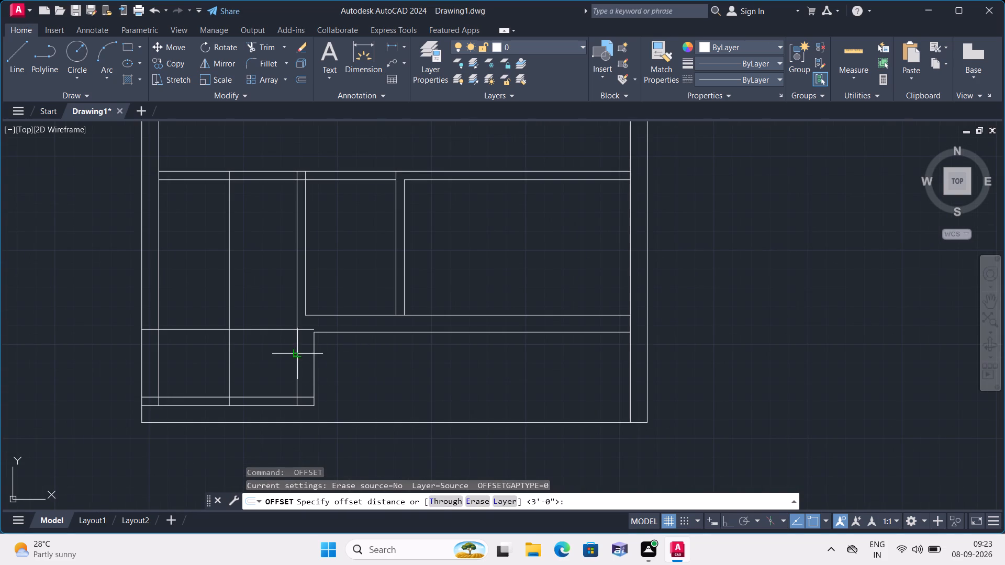
text(10")
key(space)
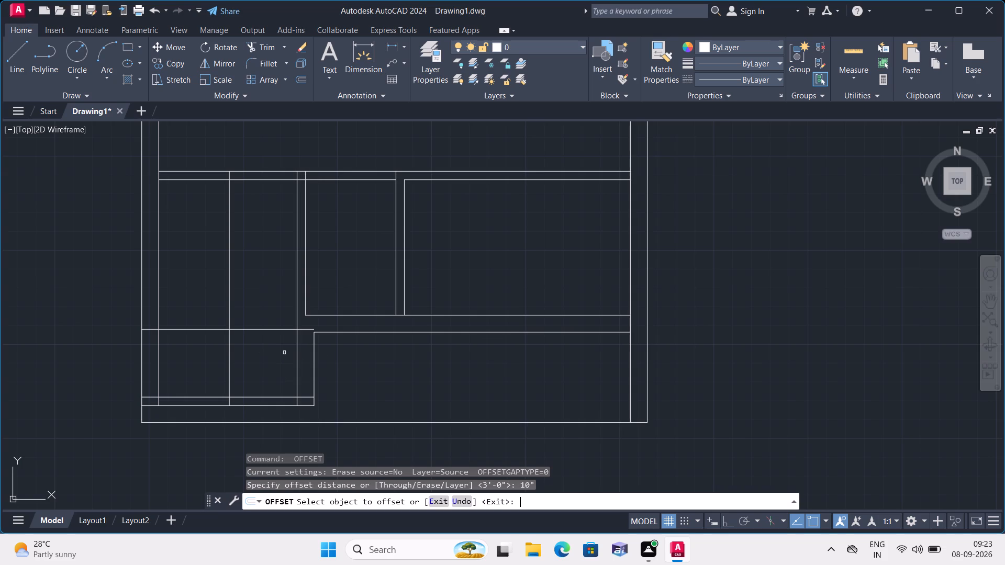
click(271, 329)
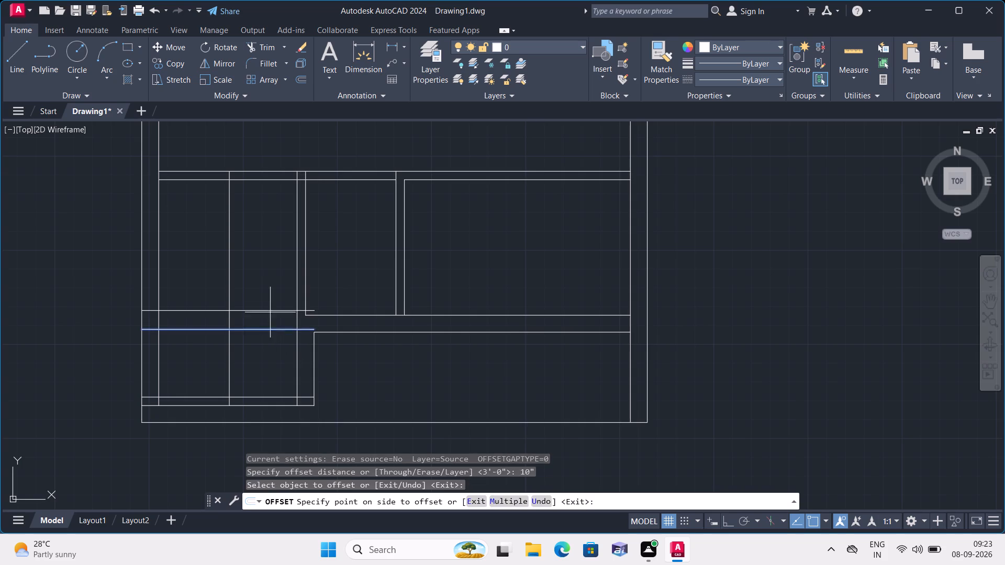
click(270, 297)
click(258, 309)
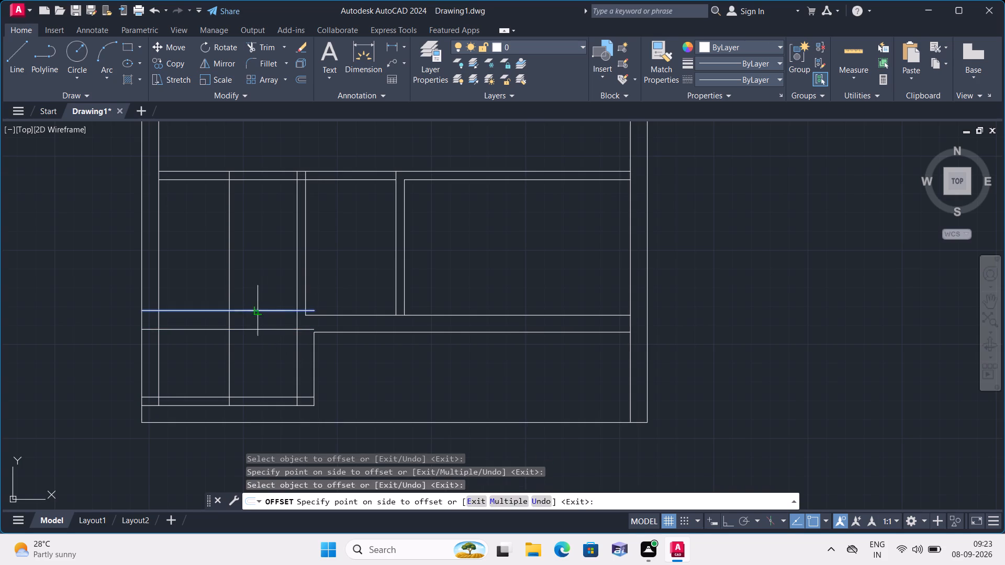
double_click(255, 291)
click(258, 290)
click(253, 261)
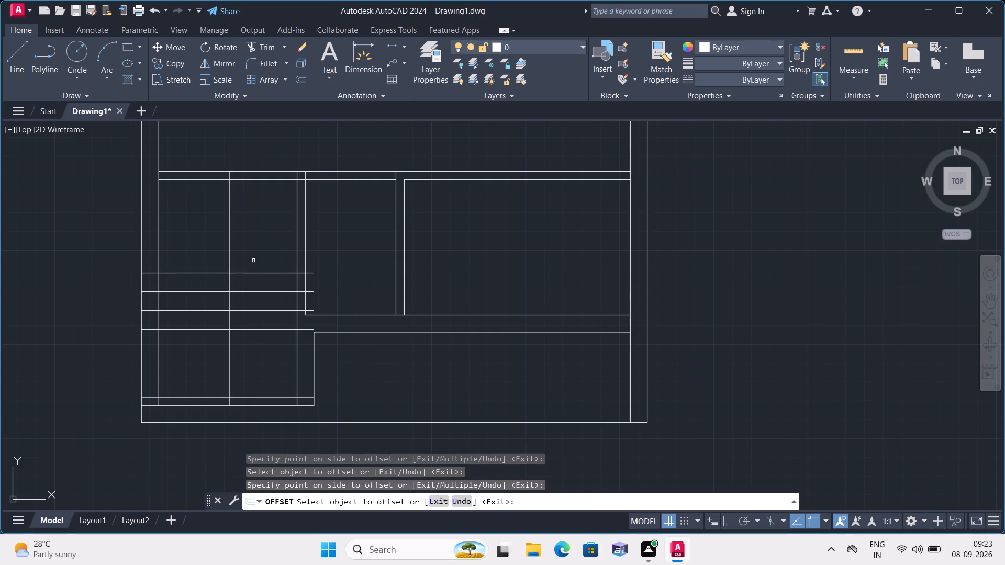
click(255, 270)
click(252, 273)
click(252, 255)
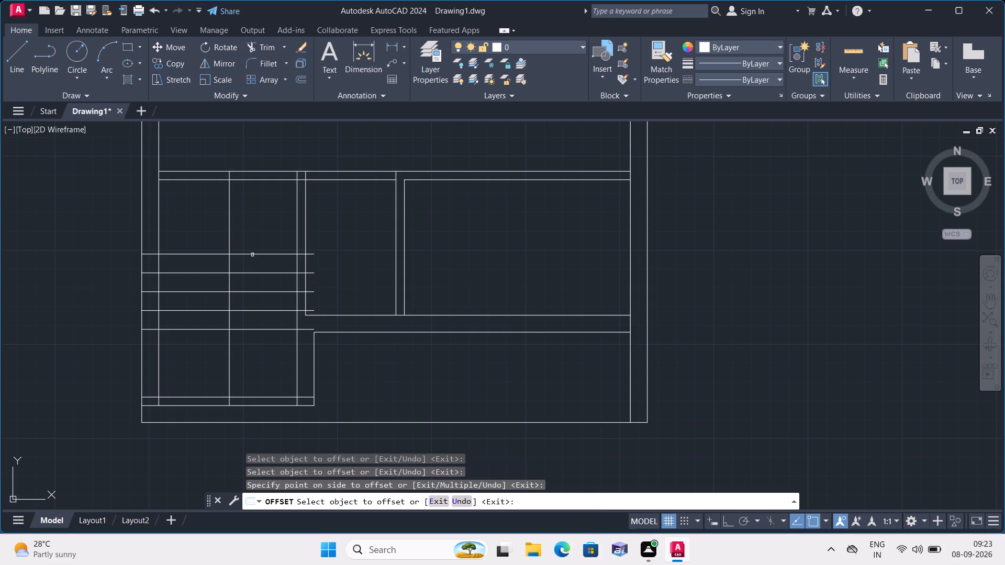
click(252, 255)
click(252, 255)
click(251, 242)
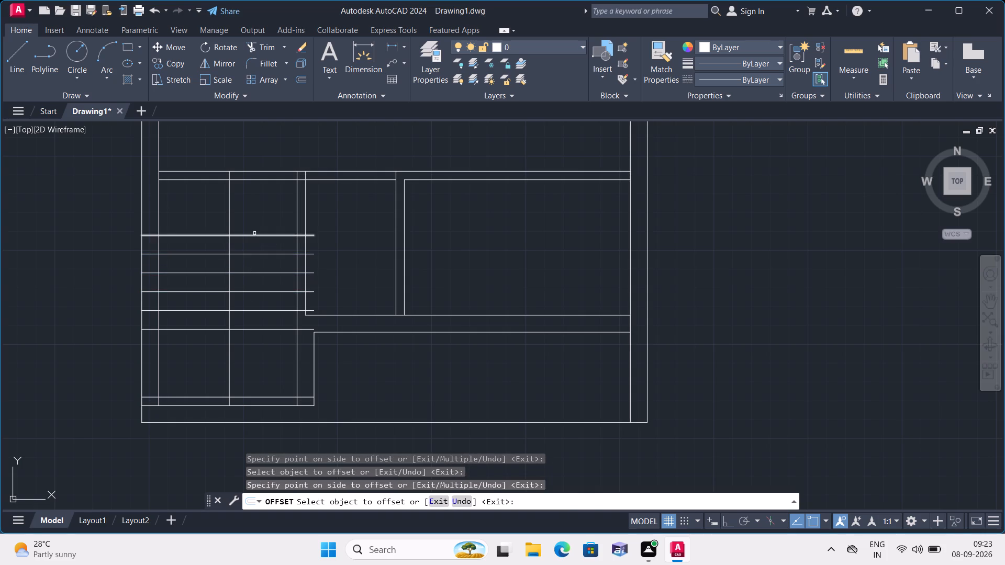
click(255, 237)
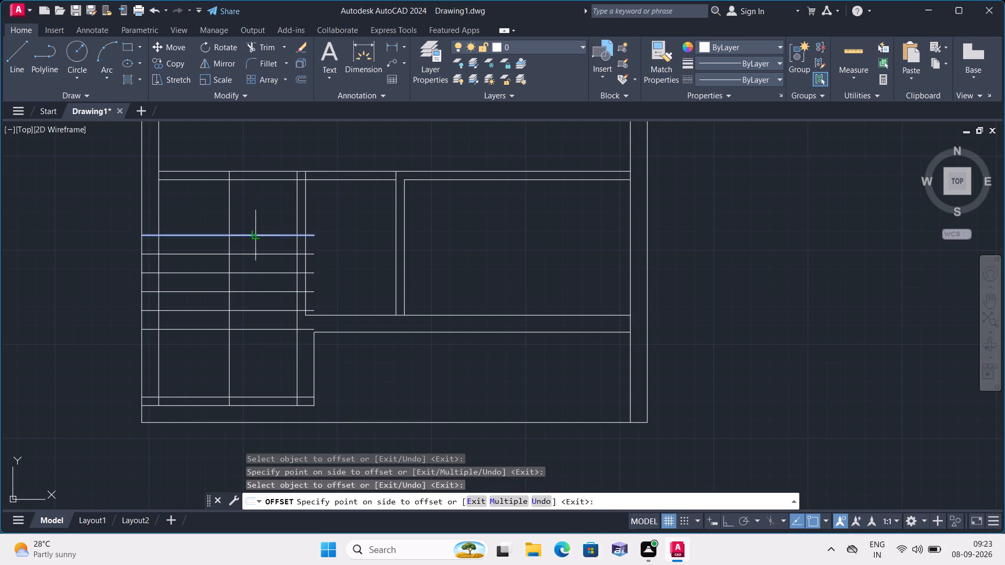
click(245, 216)
click(245, 216)
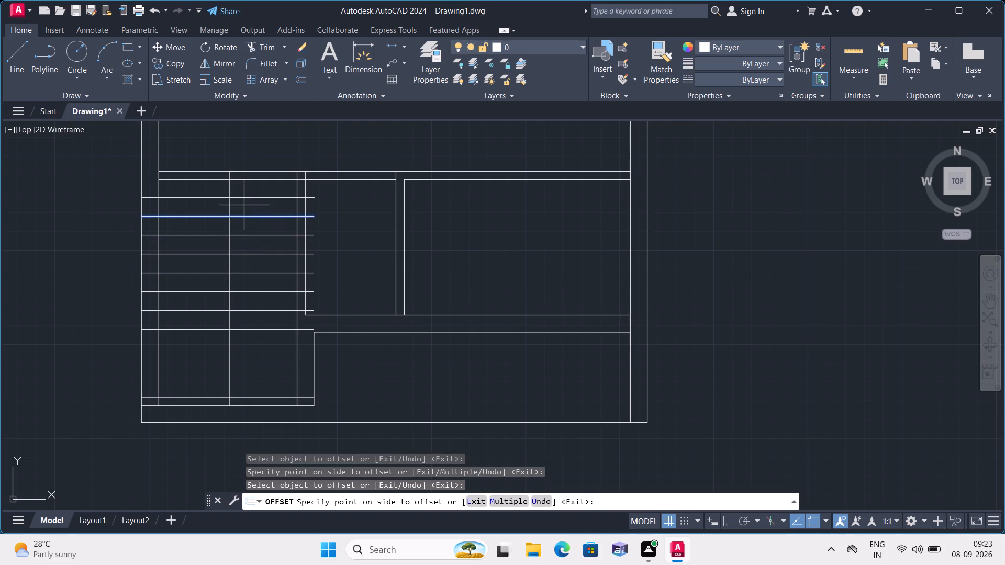
click(244, 205)
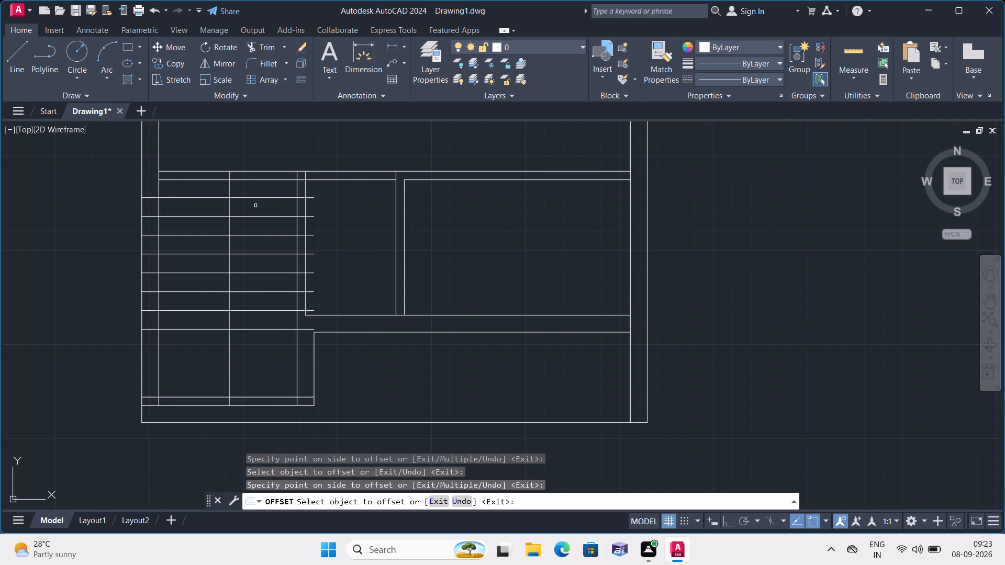
key(Escape)
Trim both horizontal partition lines above the treads, between the left exterior wall and the lower-left room's right partition.
text(trim)
key(space)
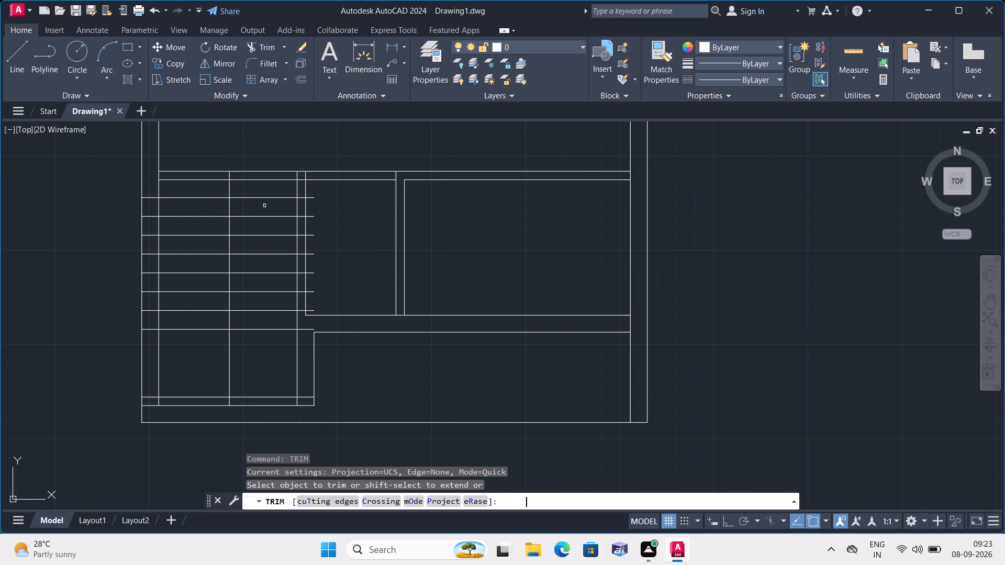
click(265, 166)
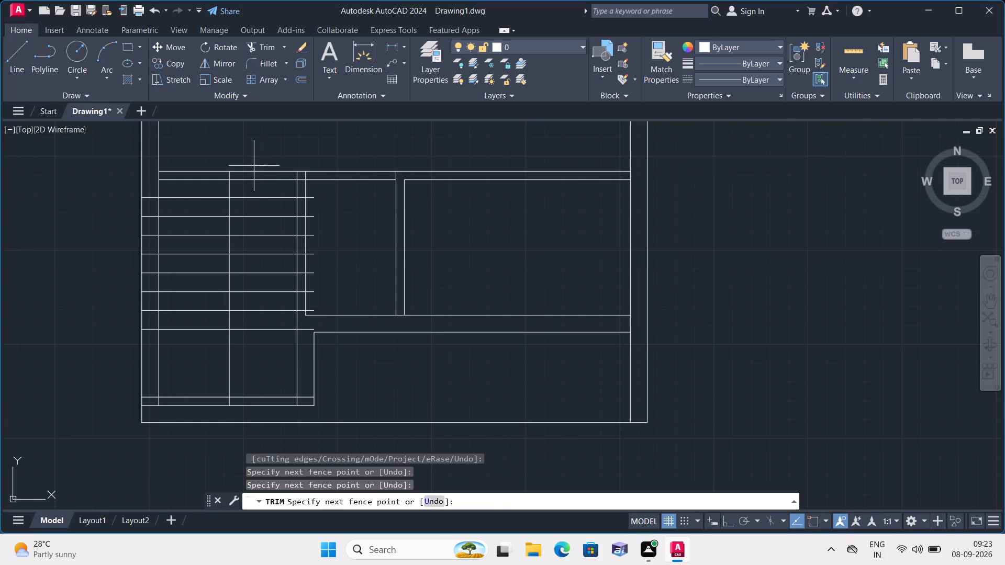
click(254, 166)
drag(255, 188, 255, 183)
click(246, 150)
click(193, 158)
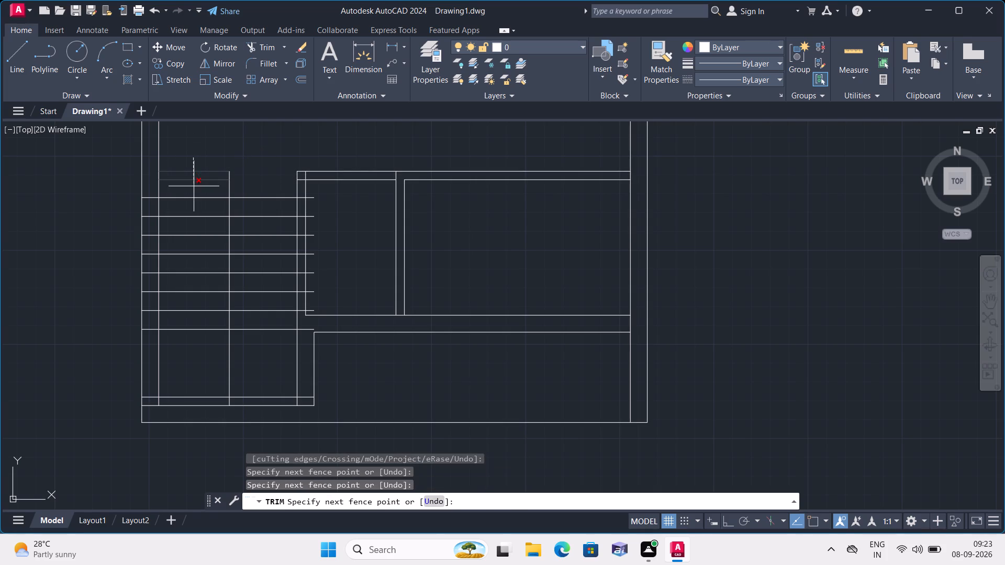
click(194, 186)
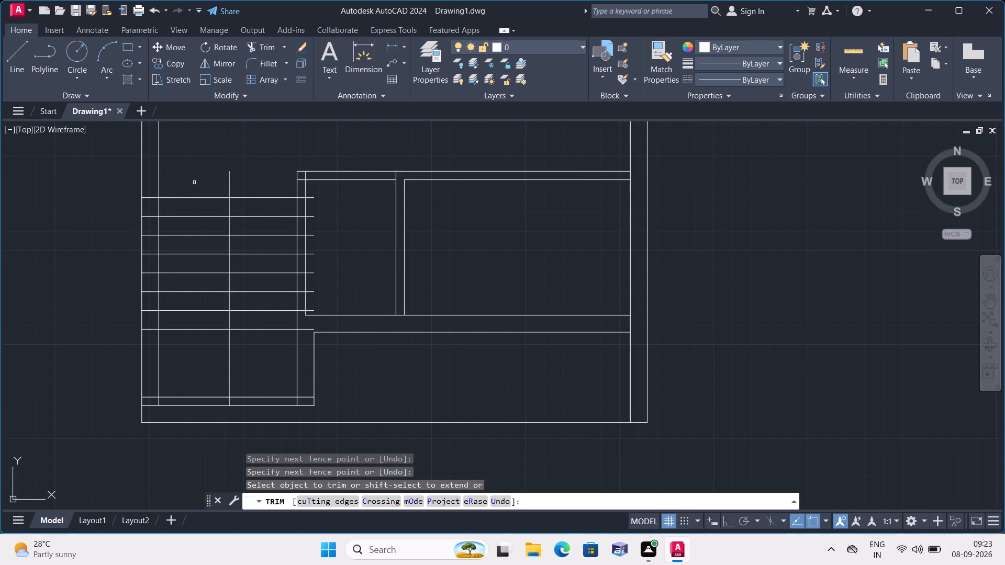
Trim all eight horizontal tread lines where they run inside the left exterior wall.
scroll(149, 187, up, 1)
click(149, 187)
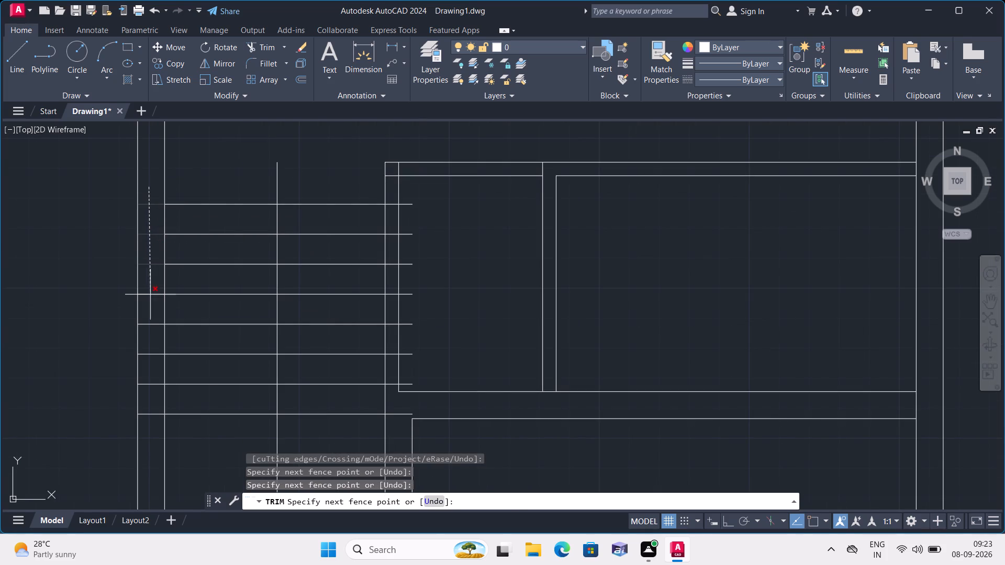
click(150, 425)
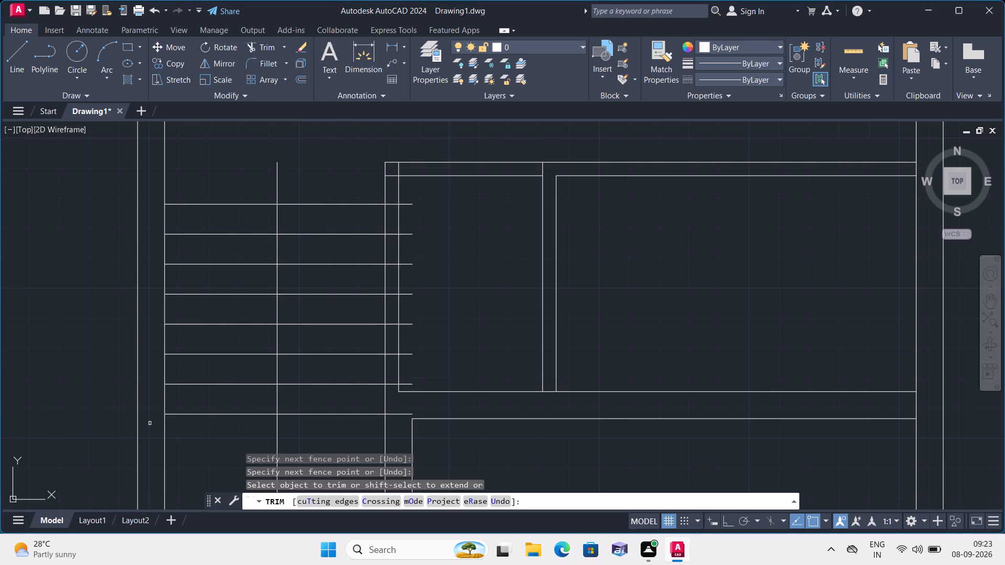
Trim the 4.5" offset line inside the left exterior wall and the ends of the three vertical lines below it.
scroll(150, 421, down, 2)
middle_drag(80, 401, 85, 365)
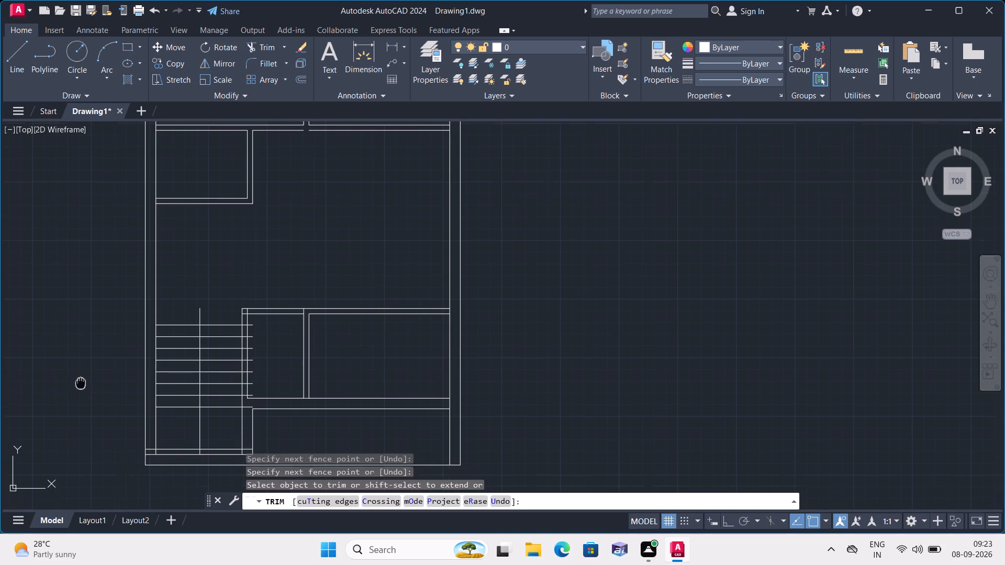
middle_drag(85, 365, 91, 343)
scroll(117, 425, up, 1)
scroll(179, 408, up, 1)
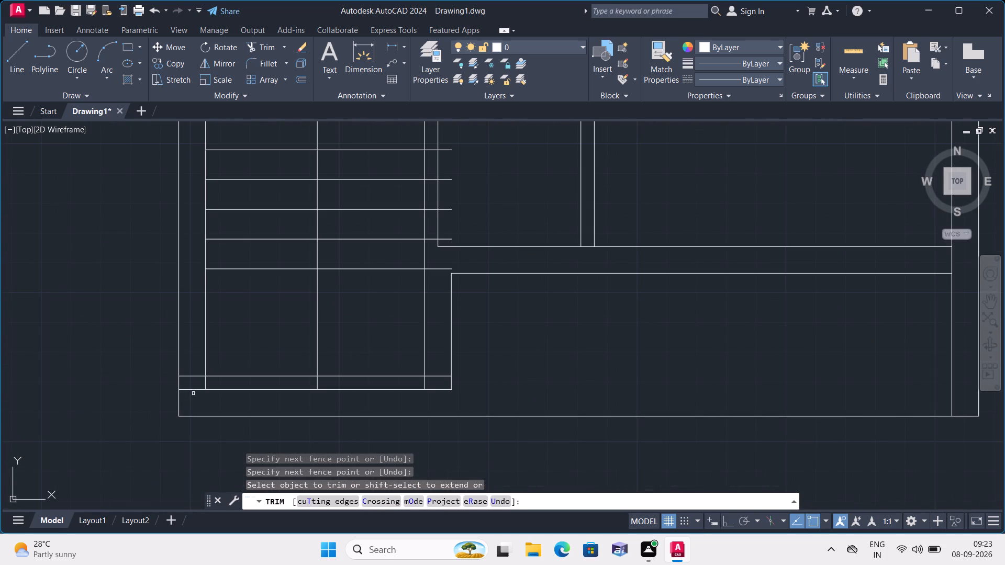
click(195, 375)
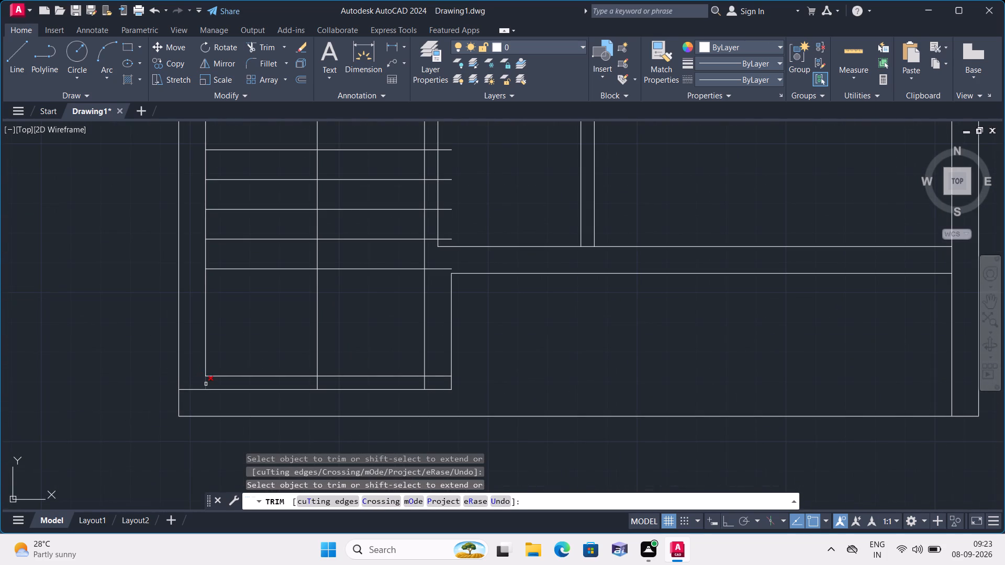
click(206, 384)
click(314, 383)
click(328, 386)
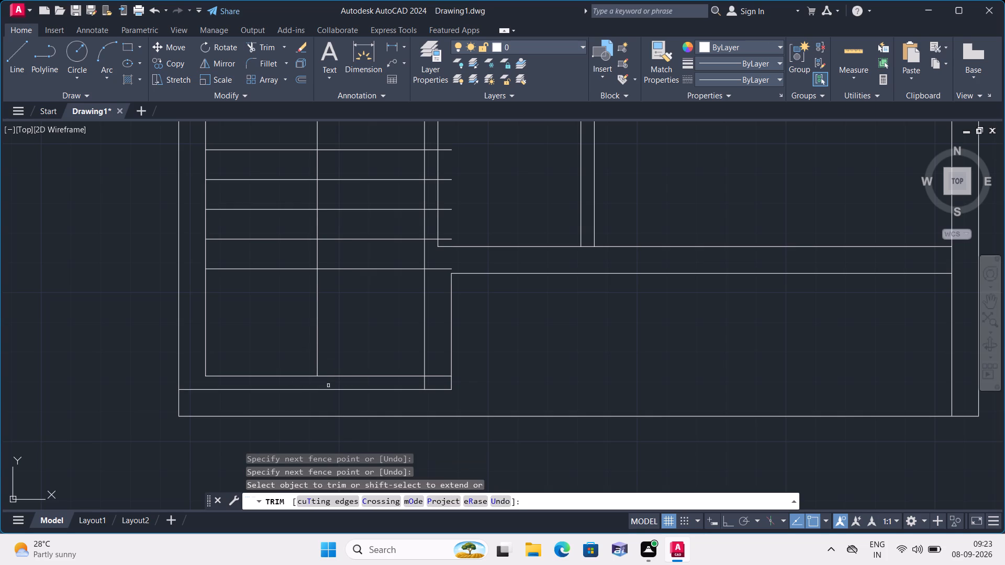
scroll(422, 385, up, 1)
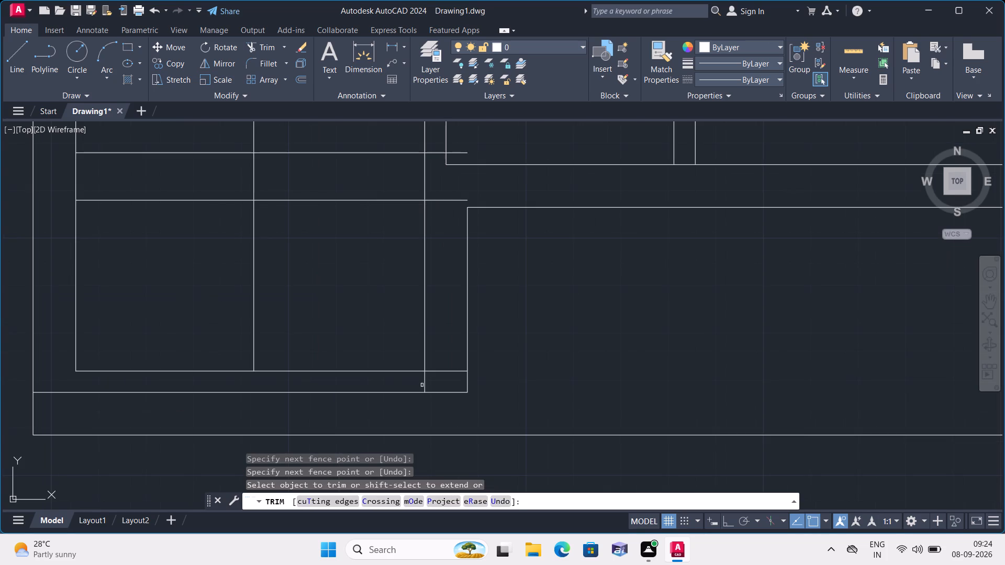
click(422, 385)
click(441, 381)
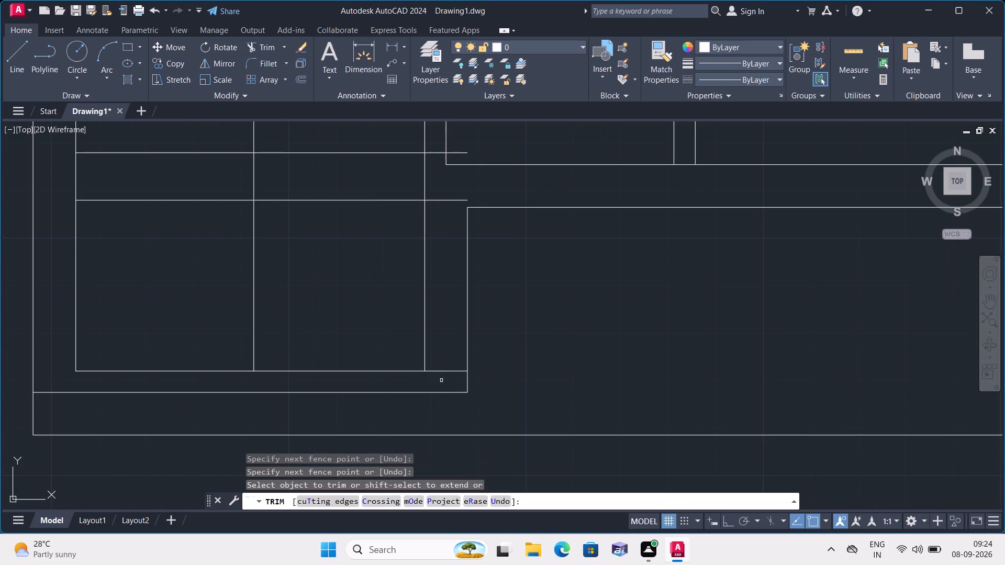
Trim the end of the 4.5" offset line at the lower-left room's bottom where it extends past the right partition's inner face.
click(440, 363)
click(443, 380)
Trim the four lowest tread lines where they cross and extend beyond the stair room's right partition.
scroll(438, 320, down, 1)
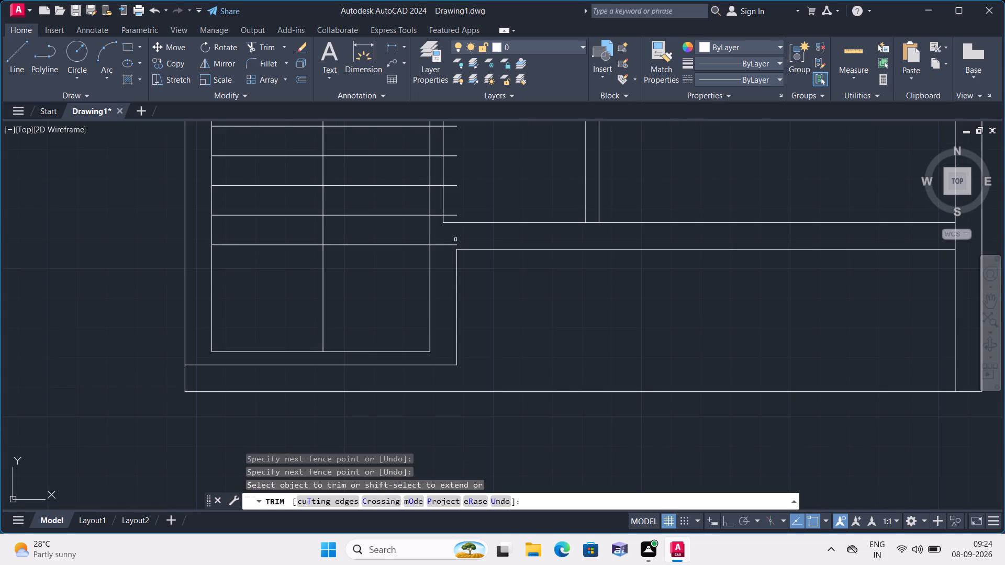
click(441, 241)
click(441, 256)
middle_drag(440, 251, 418, 303)
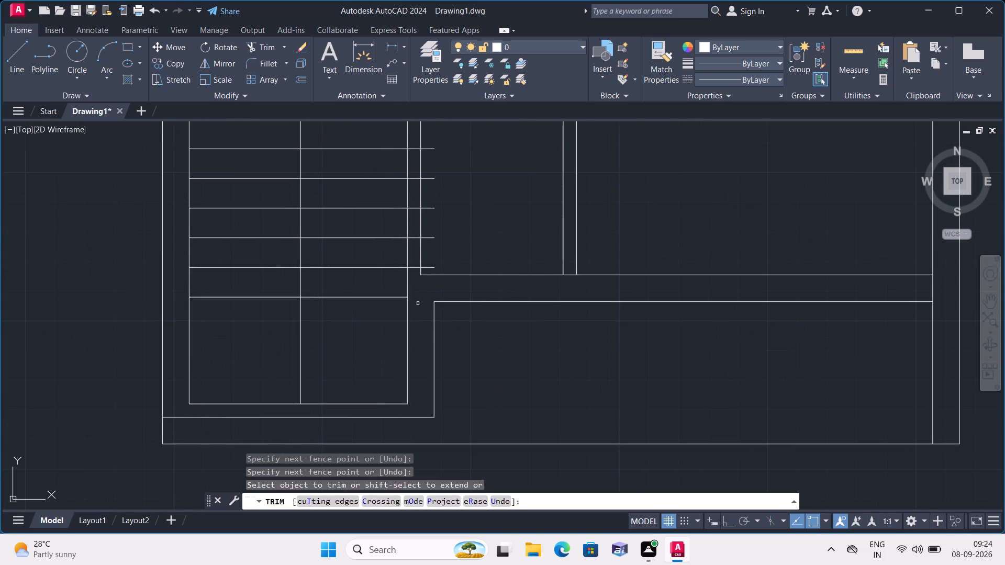
scroll(418, 263, up, 2)
drag(410, 279, 406, 231)
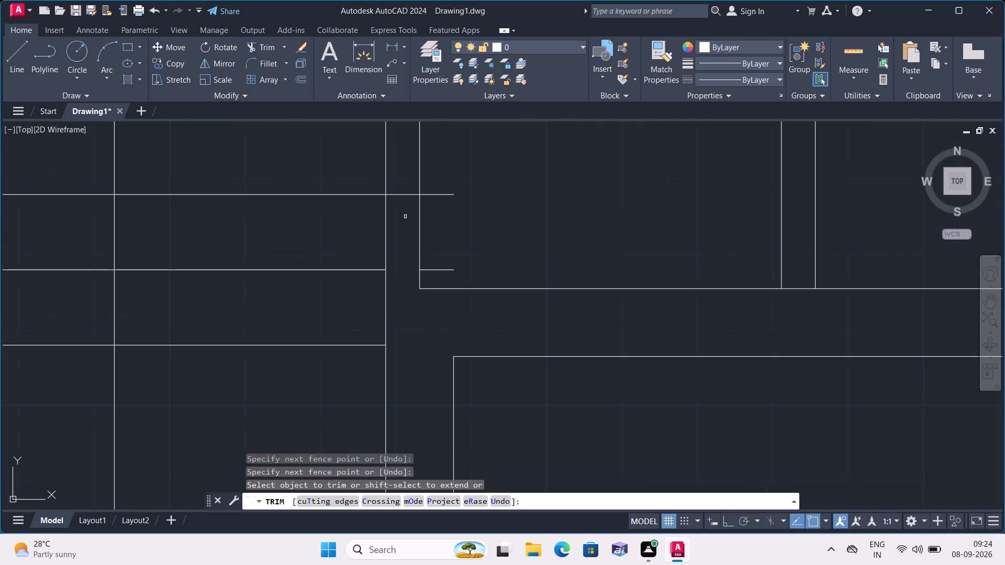
click(404, 182)
click(402, 209)
middle_drag(402, 209, 387, 306)
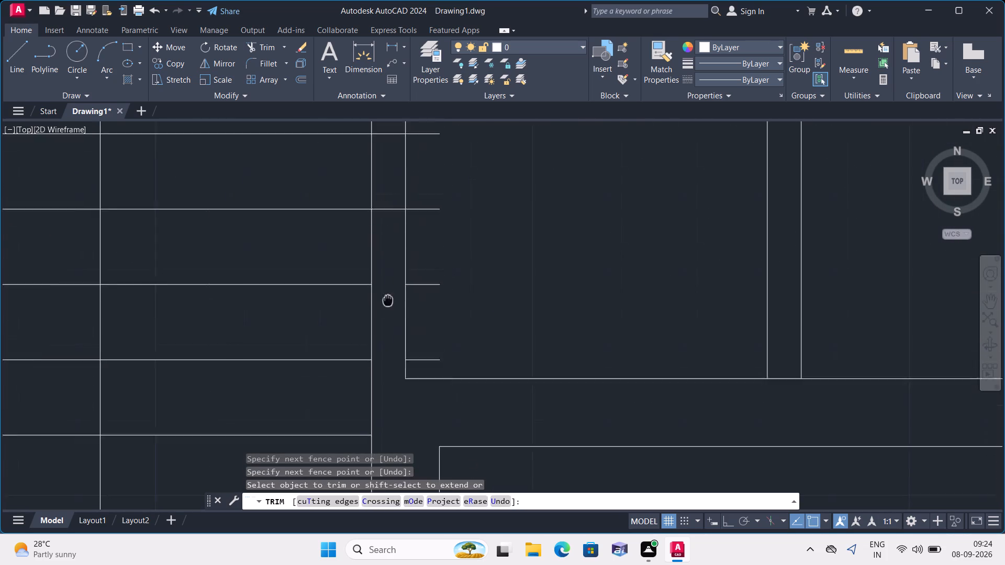
middle_drag(387, 306, 381, 327)
drag(375, 250, 375, 230)
click(376, 201)
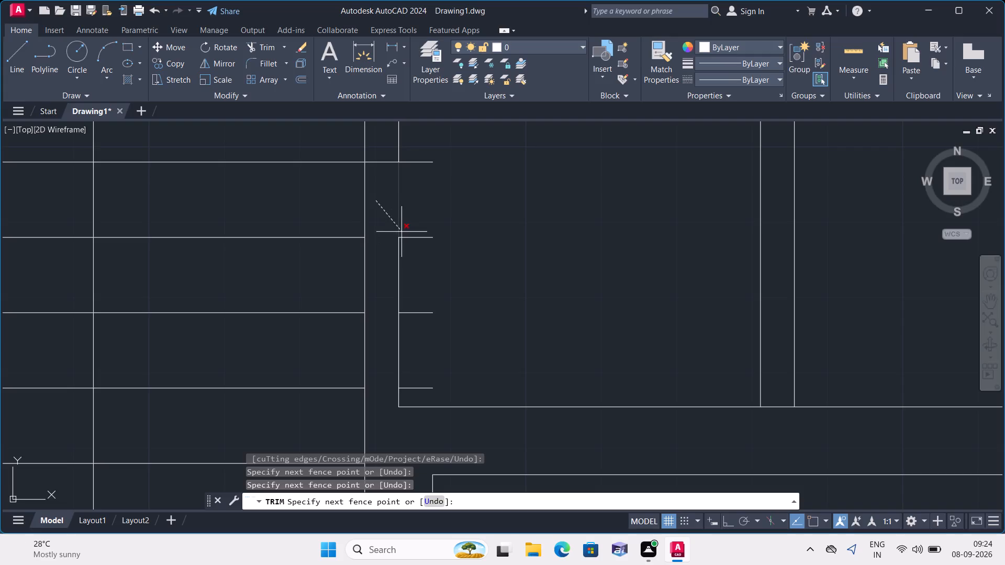
click(381, 219)
click(413, 230)
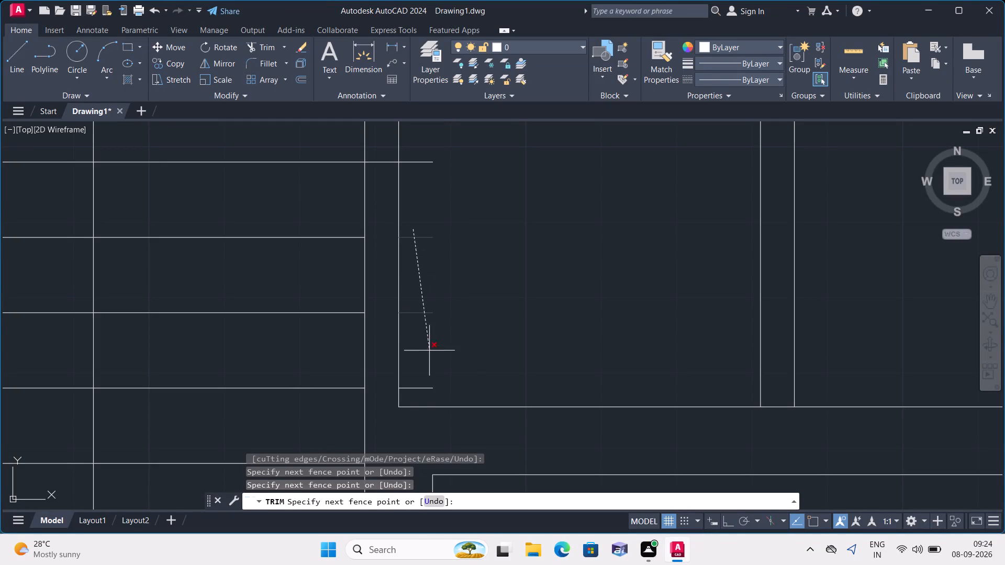
click(418, 392)
Trim the three highest tread lines where they cross and extend beyond the stair room's right partition.
scroll(435, 256, down, 1)
middle_drag(447, 239, 445, 270)
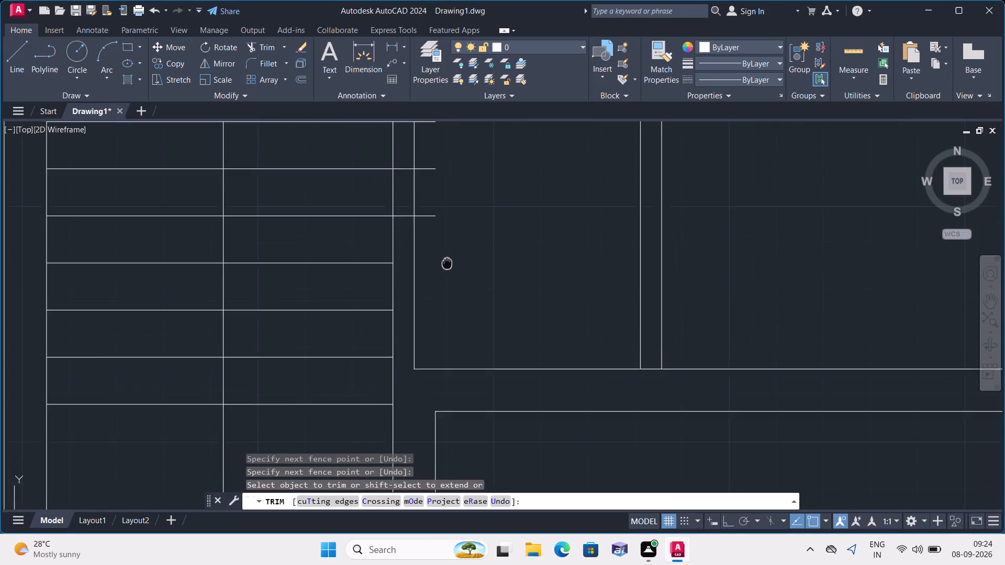
middle_drag(445, 270, 429, 357)
scroll(429, 357, down, 1)
scroll(415, 247, up, 2)
click(414, 221)
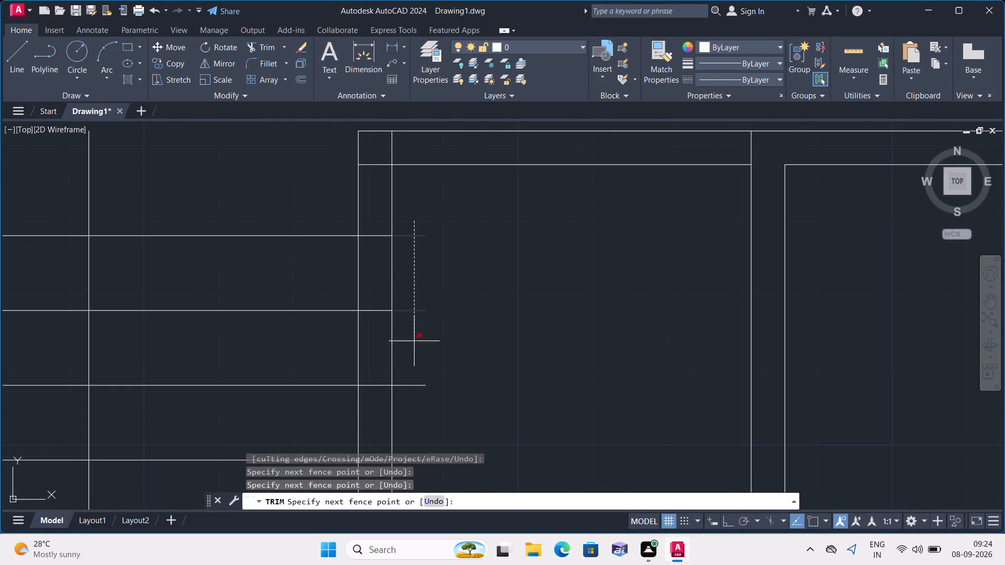
click(410, 397)
click(372, 224)
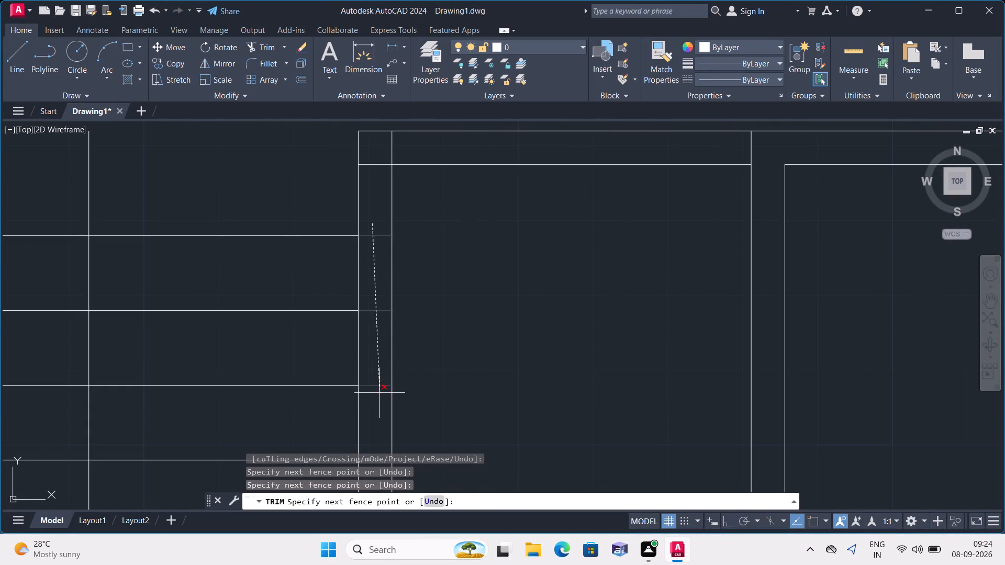
click(379, 394)
Trim both horizontal partition lines between the stair partition and the neighbouring right room, including the short piece inside the stair partition.
scroll(379, 358, down, 2)
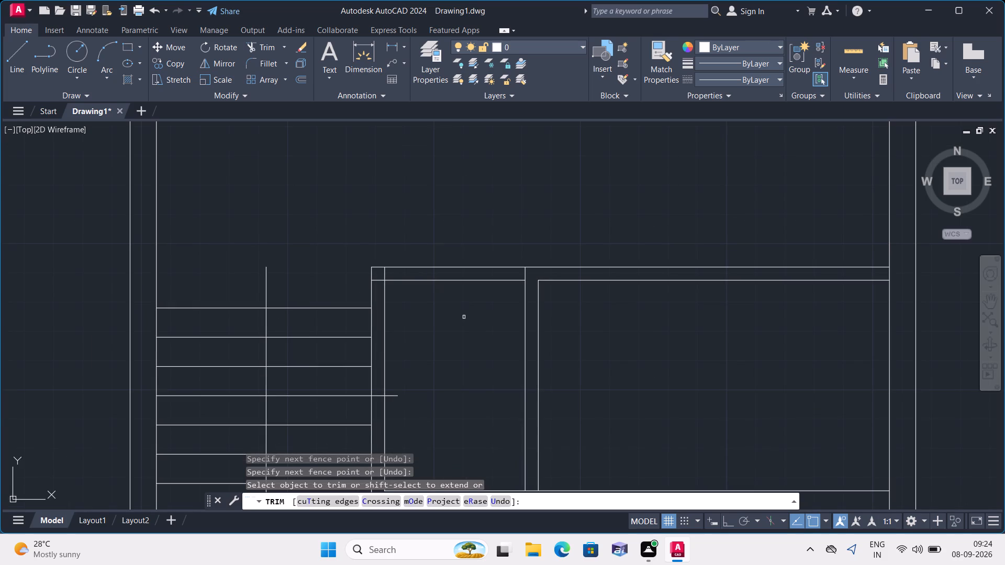
click(441, 220)
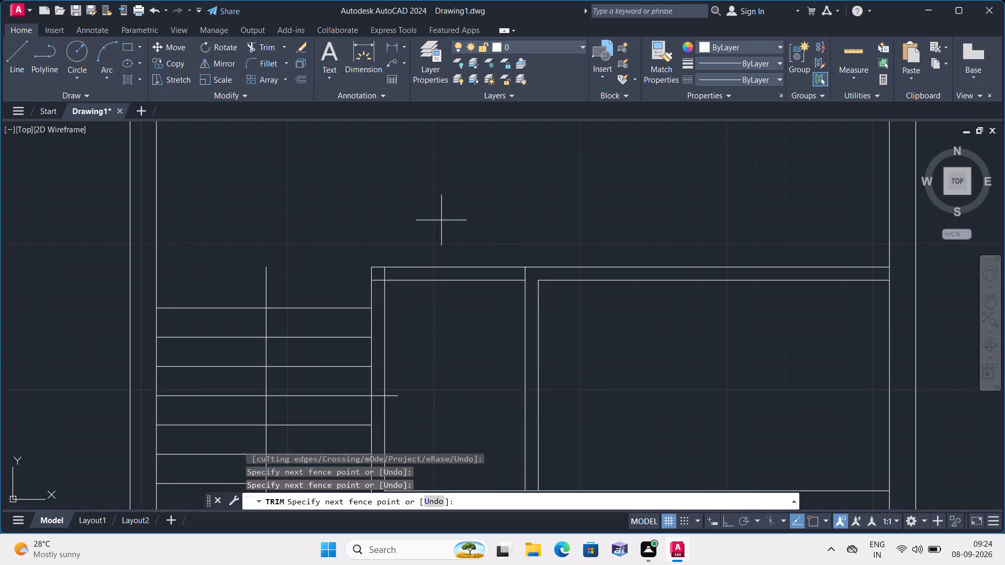
click(442, 321)
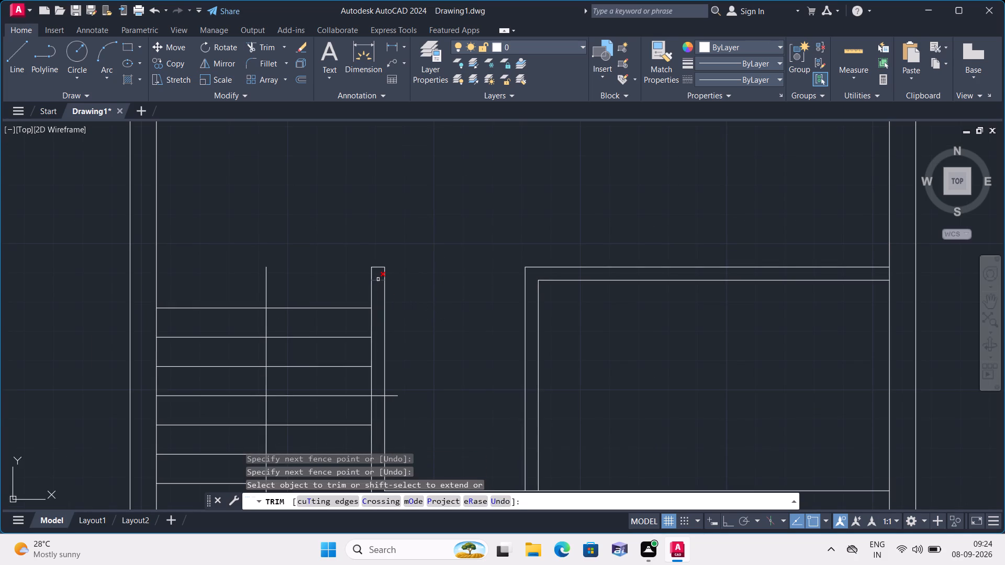
click(378, 280)
Trim the one remaining tread line where it runs through and past the stair room's right partition.
scroll(376, 277, down, 1)
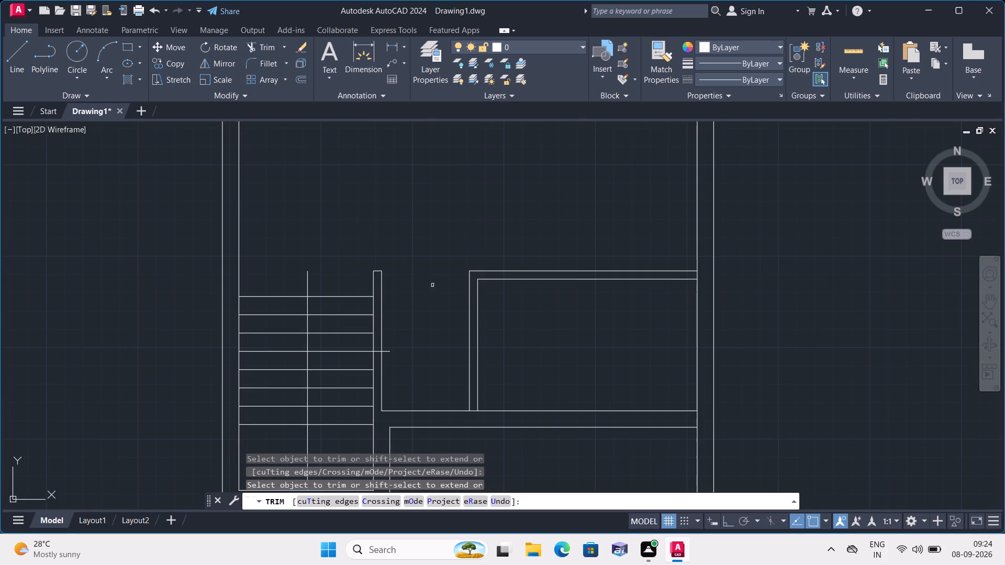
scroll(384, 364, up, 2)
click(366, 337)
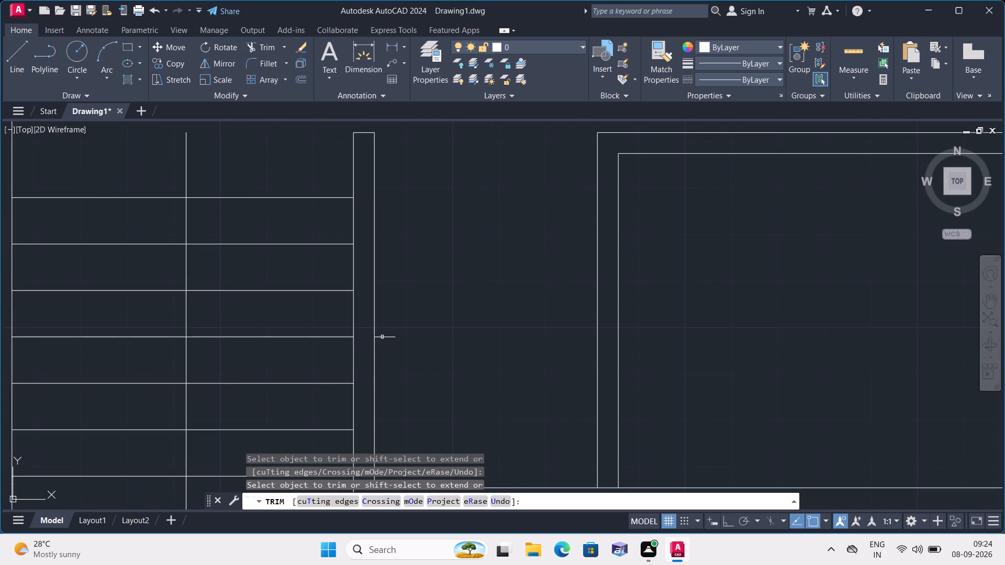
click(382, 337)
scroll(414, 320, down, 2)
middle_drag(414, 318, 399, 201)
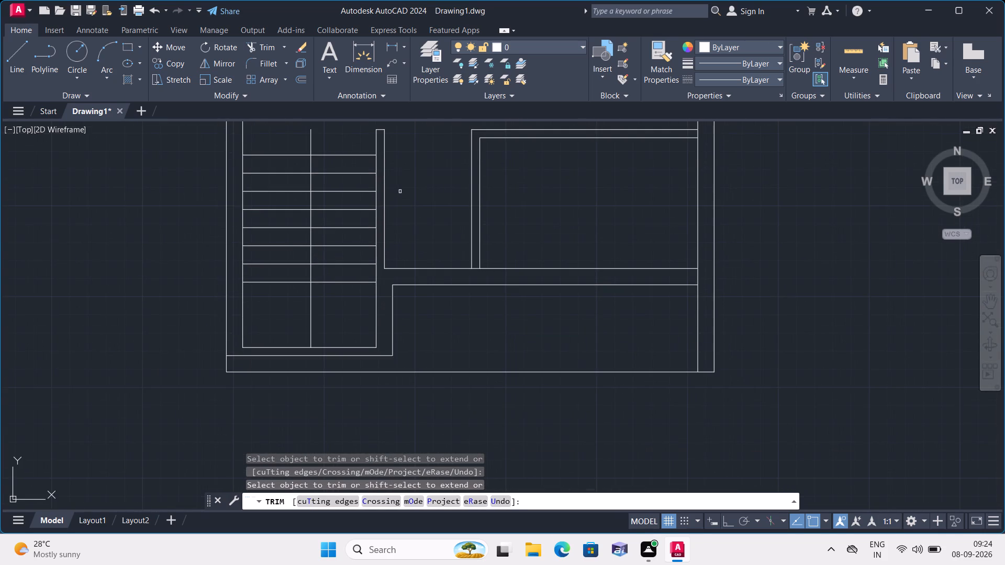
scroll(400, 191, down, 1)
middle_drag(400, 191, 405, 266)
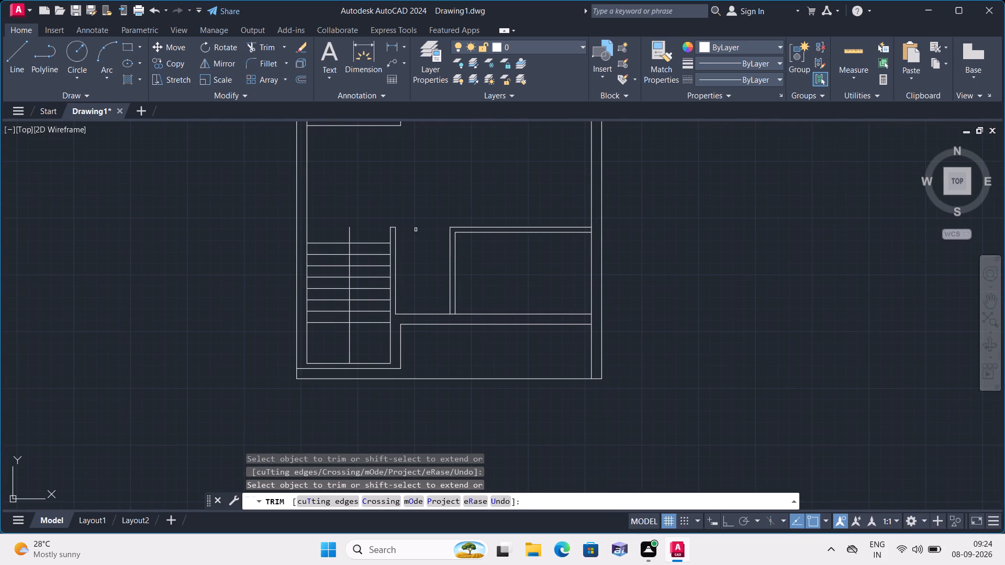
key(Escape)
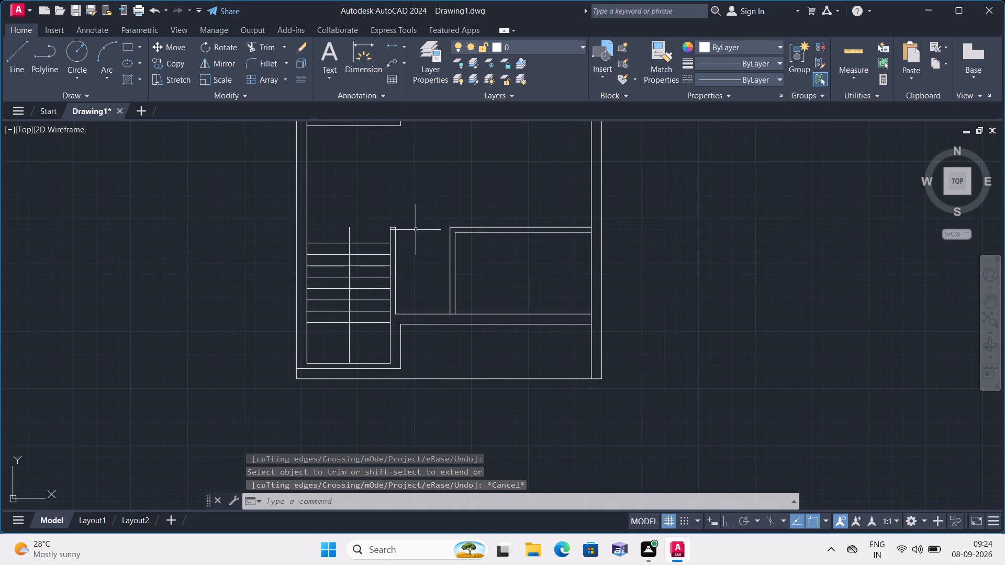
Offset the topmost tread line 10" upward to add one more stair tread.
text(offset)
key(space)
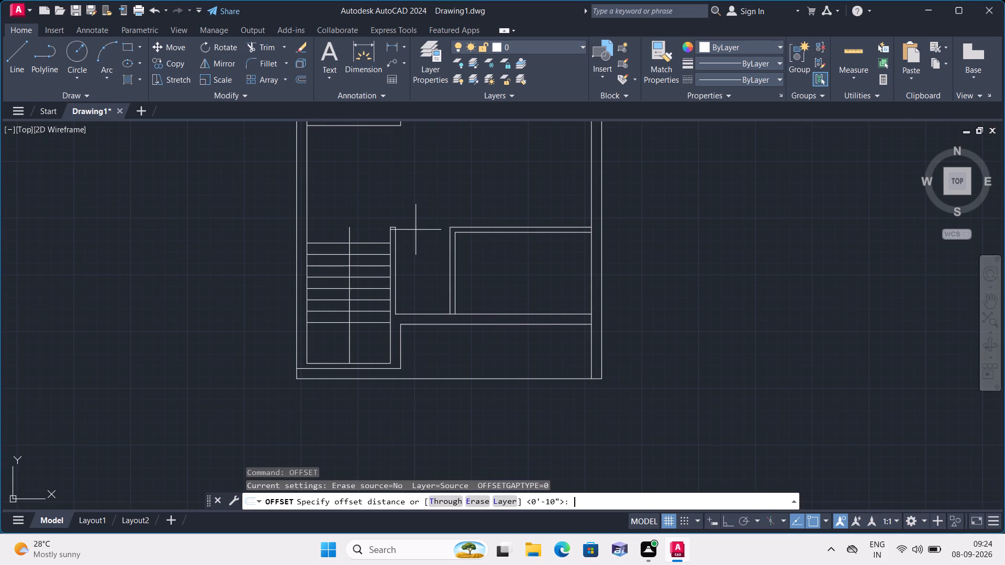
text(10")
key(space)
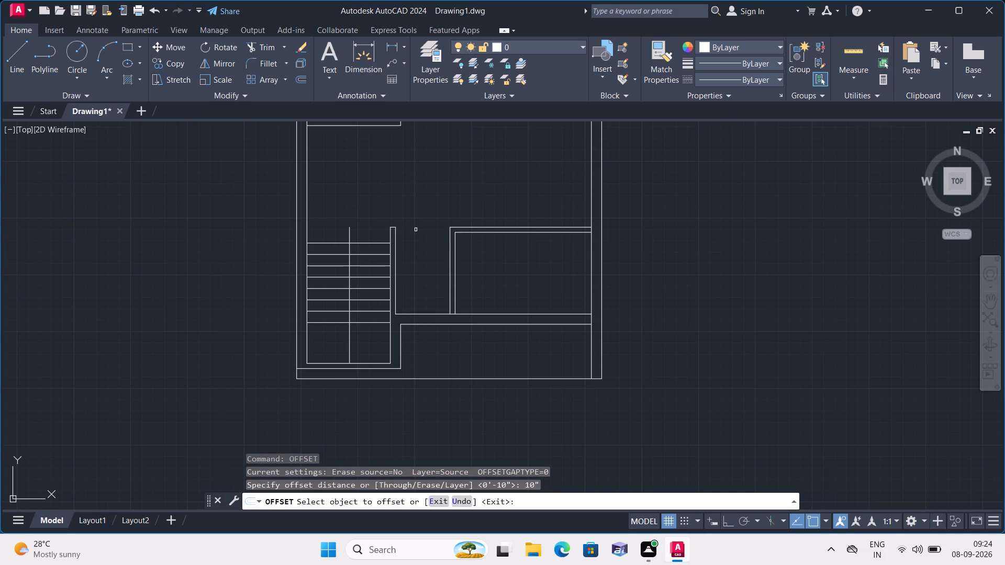
scroll(401, 273, up, 1)
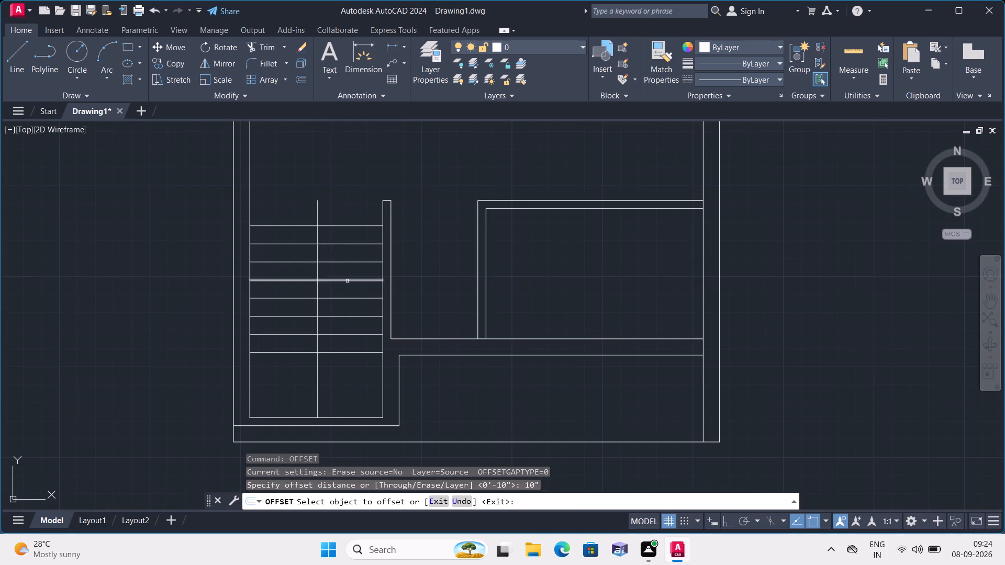
click(329, 225)
click(331, 216)
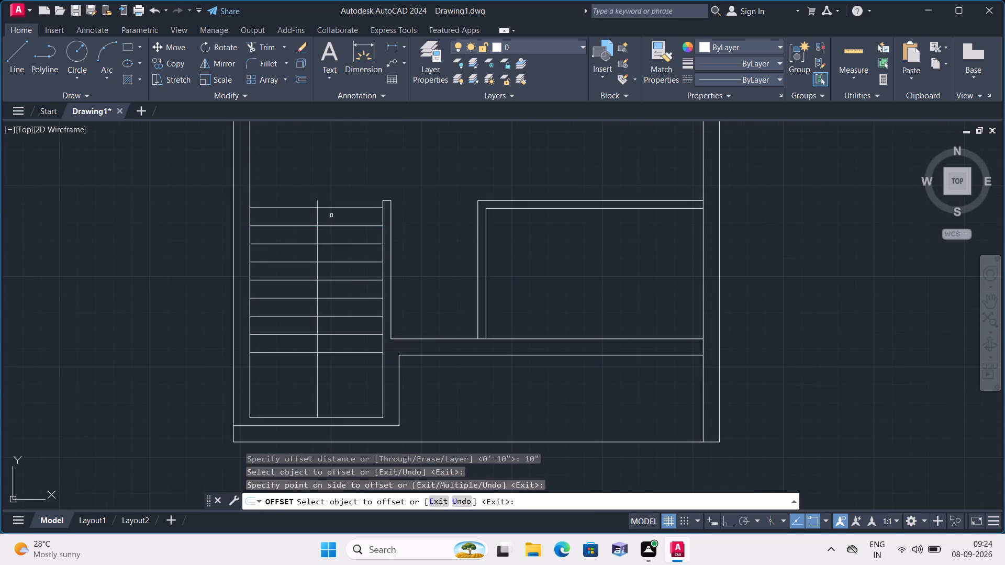
click(339, 207)
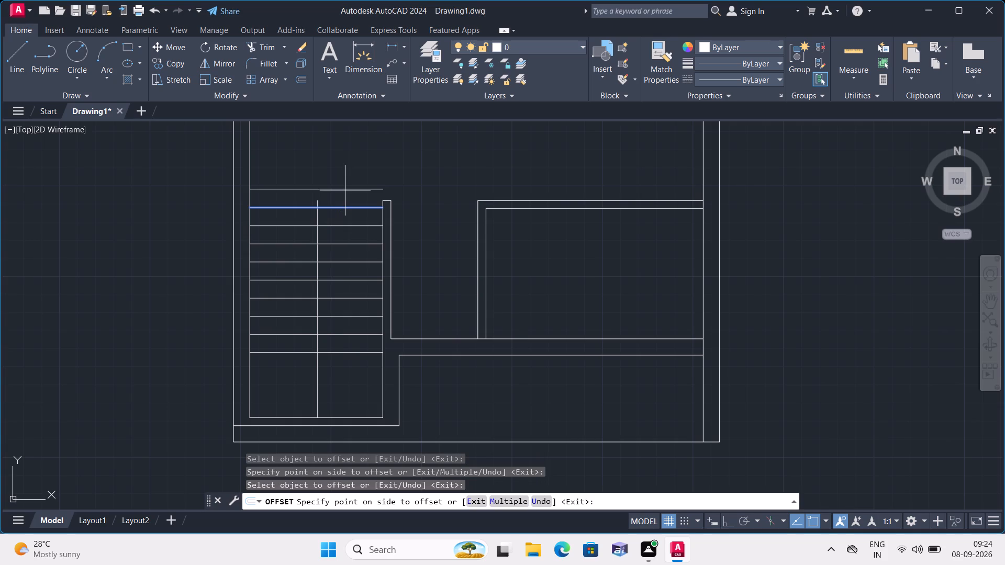
key(Escape)
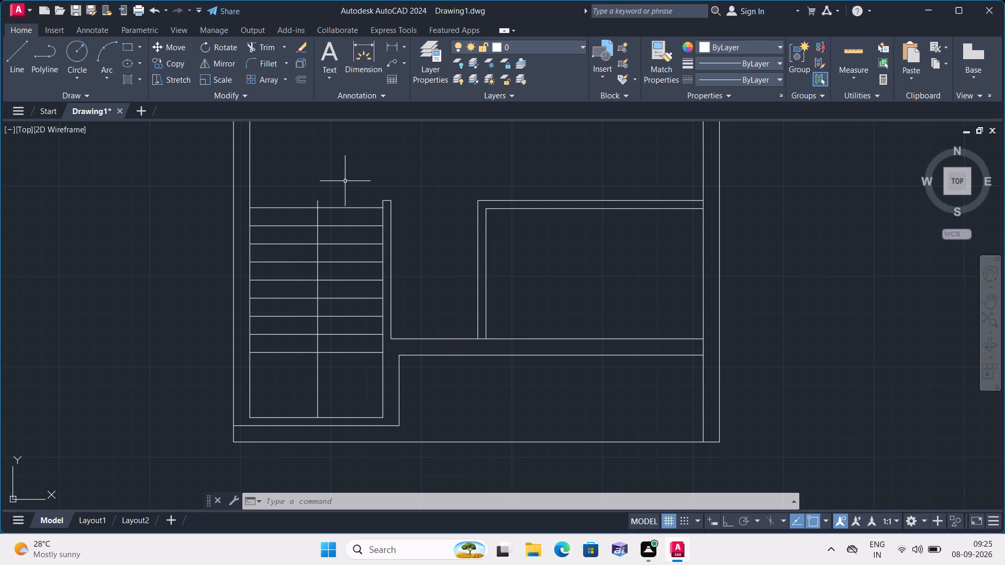
key(Escape)
Trim the staircase's vertical centre line where it projects above the topmost tread.
text(trim)
key(space)
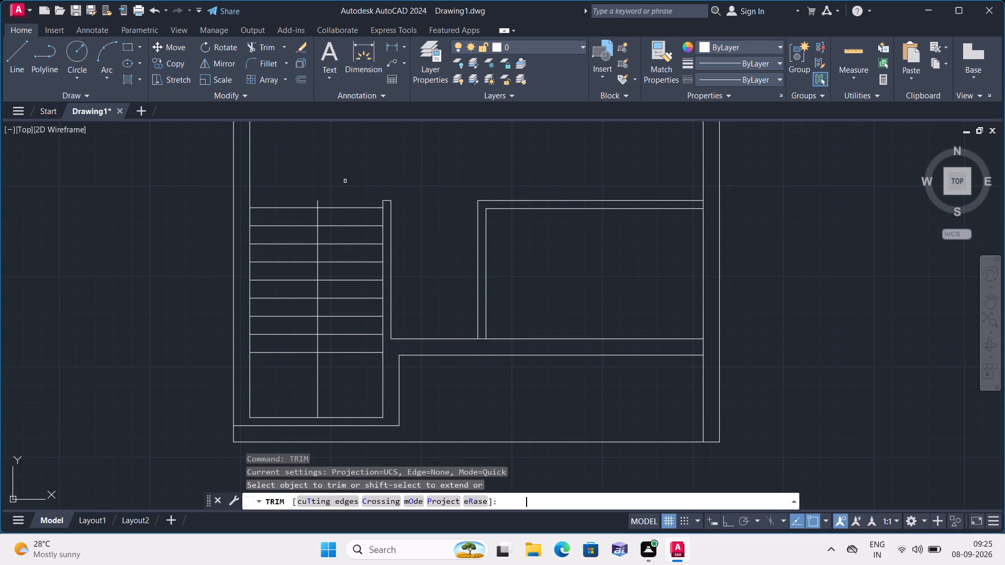
click(315, 202)
click(317, 203)
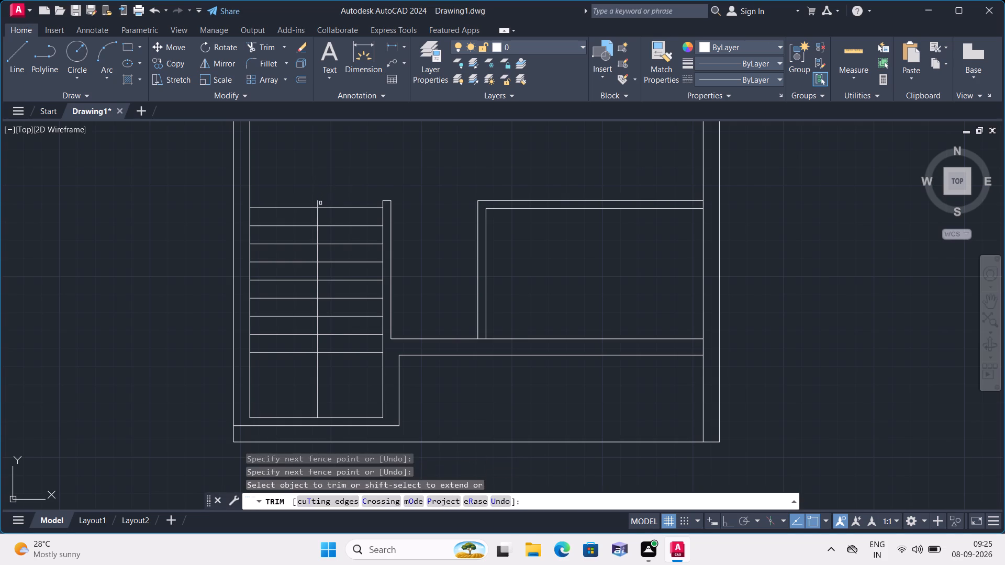
click(320, 203)
click(313, 202)
scroll(318, 191, up, 1)
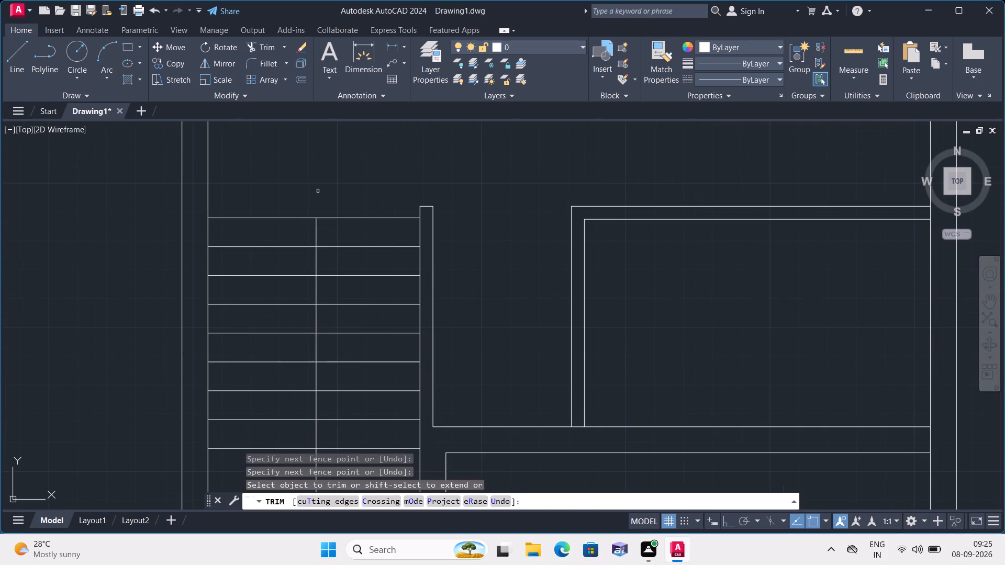
key(Escape)
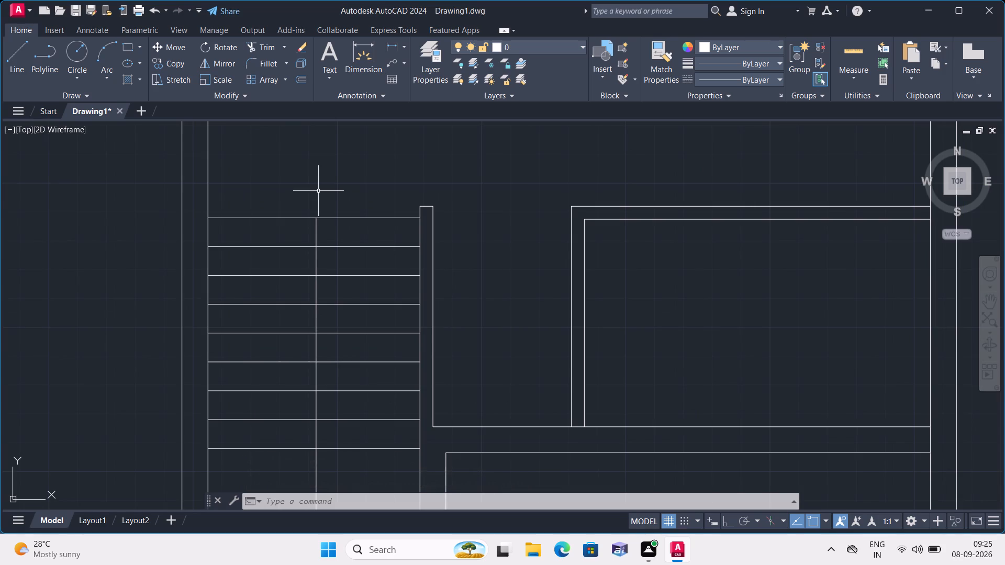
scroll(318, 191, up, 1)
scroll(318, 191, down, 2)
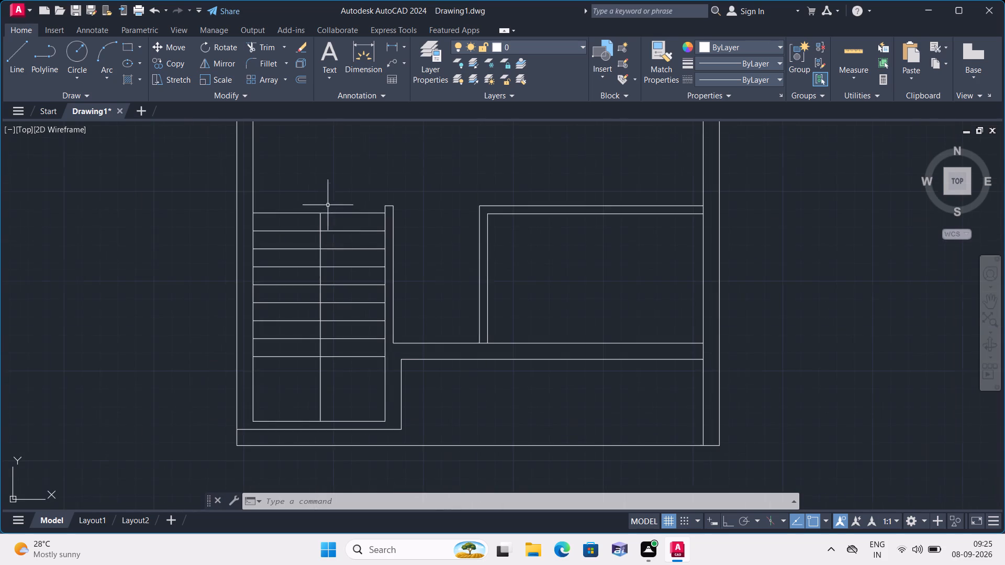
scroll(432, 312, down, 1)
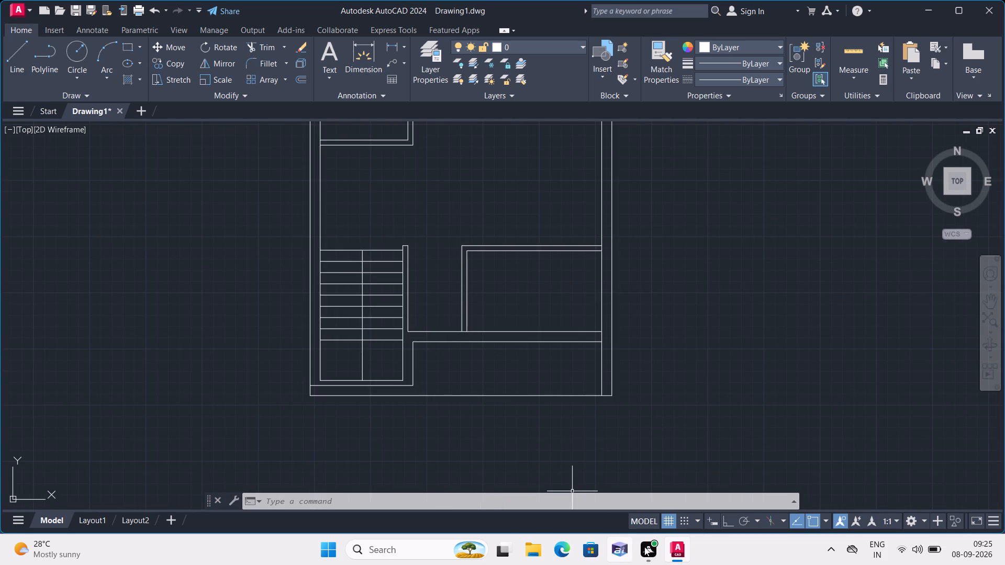
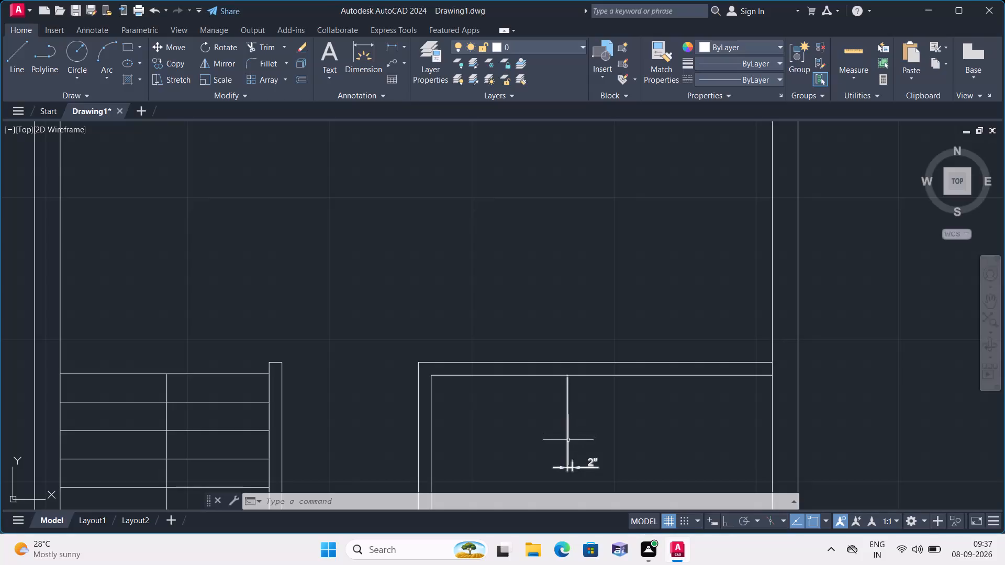
Delete the stray 2" dimension inside the lower-right room.
click(568, 441)
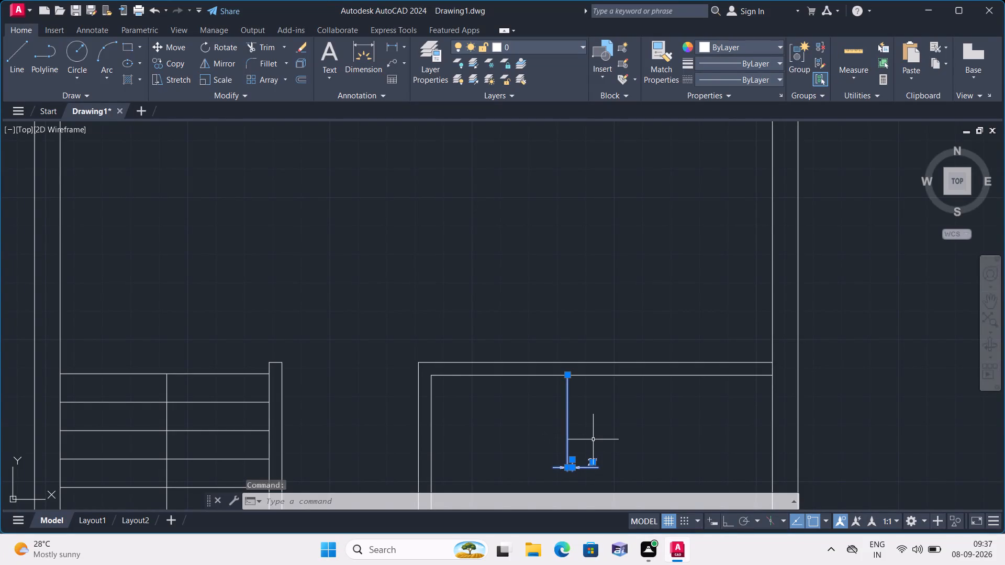
key(Delete)
Add a vertical linear dimension inside the upper-left room, from the inner top wall line to the partition below.
scroll(479, 92, down, 1)
scroll(429, 50, down, 1)
click(405, 46)
click(408, 66)
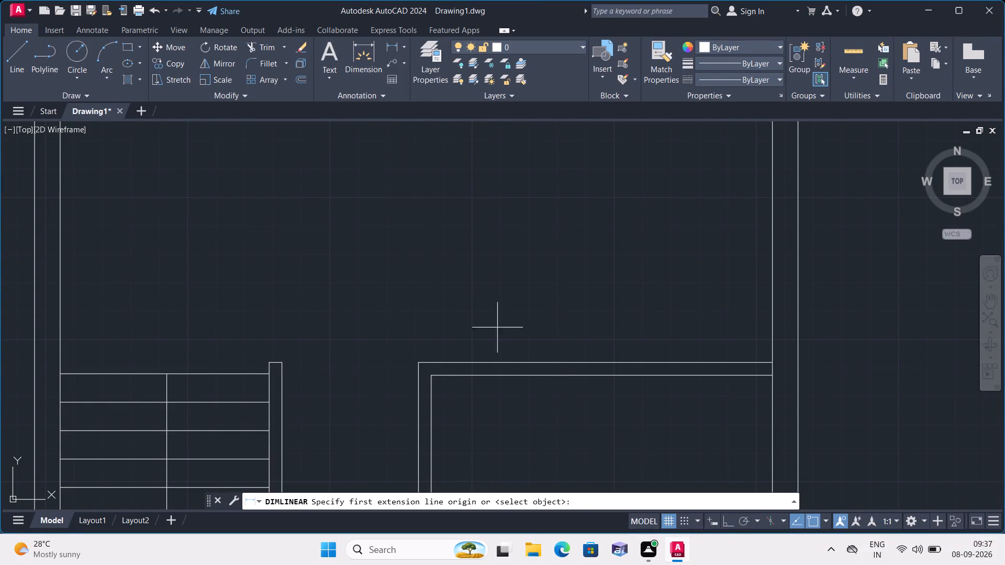
scroll(458, 292, down, 4)
middle_drag(429, 255, 442, 331)
scroll(446, 320, up, 3)
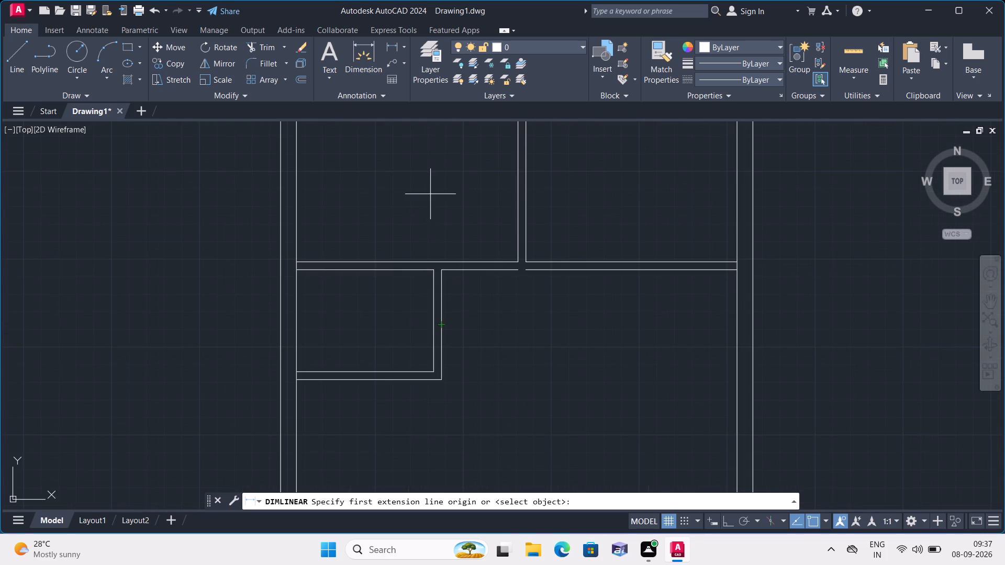
middle_drag(430, 194, 440, 357)
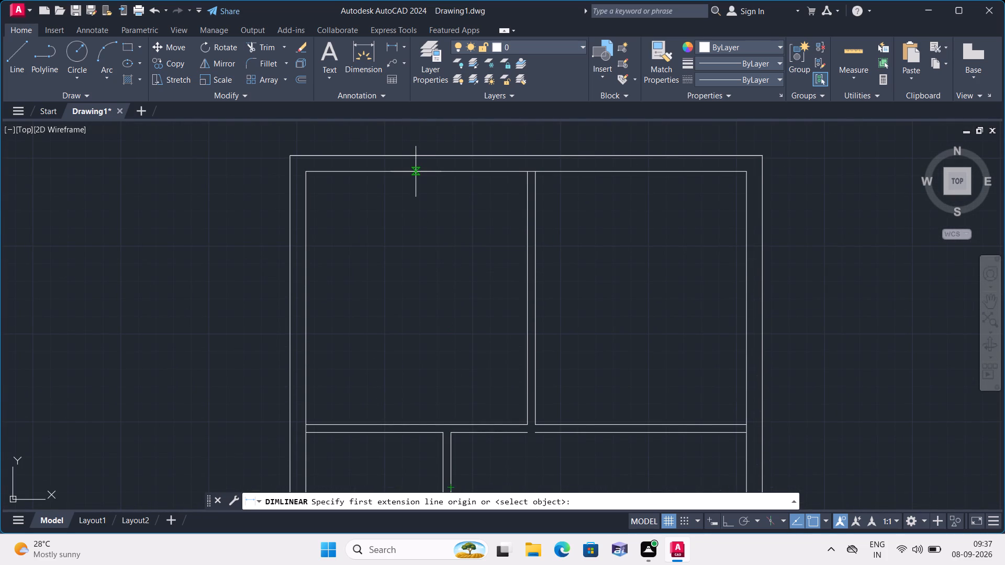
click(416, 172)
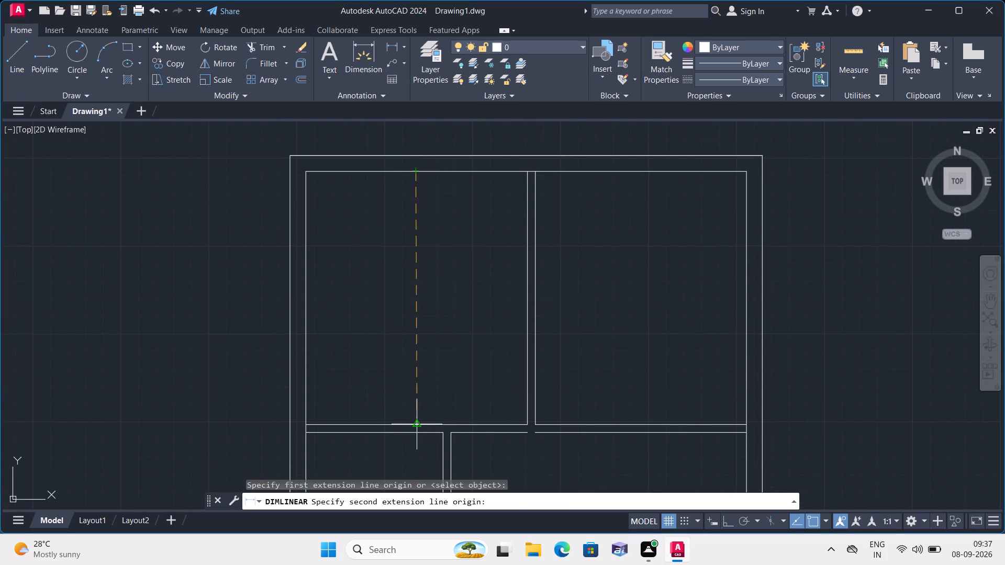
click(419, 424)
click(404, 387)
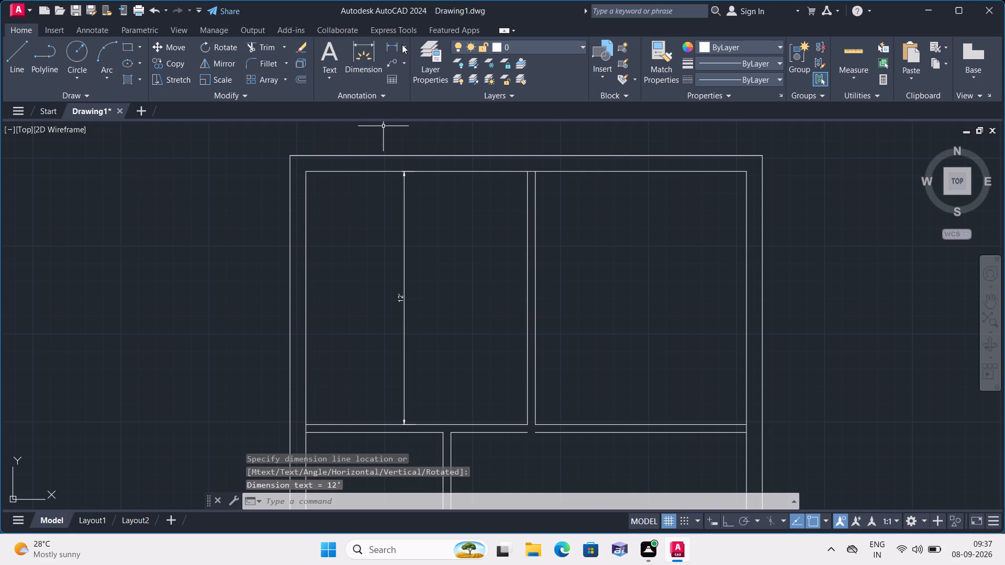
Add a horizontal linear dimension across the upper-left room, from the inner left wall line to the central partition.
click(402, 44)
click(425, 65)
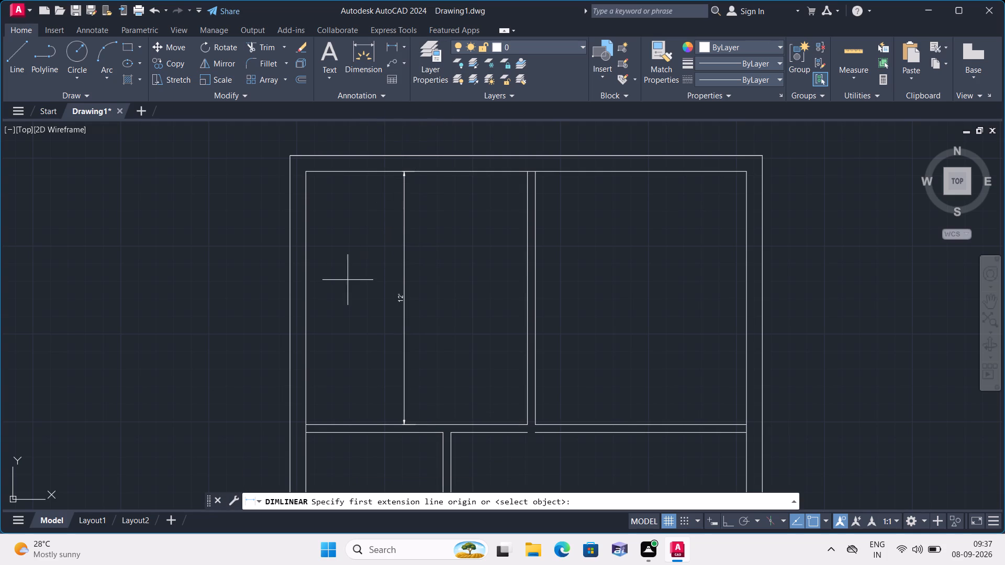
click(304, 311)
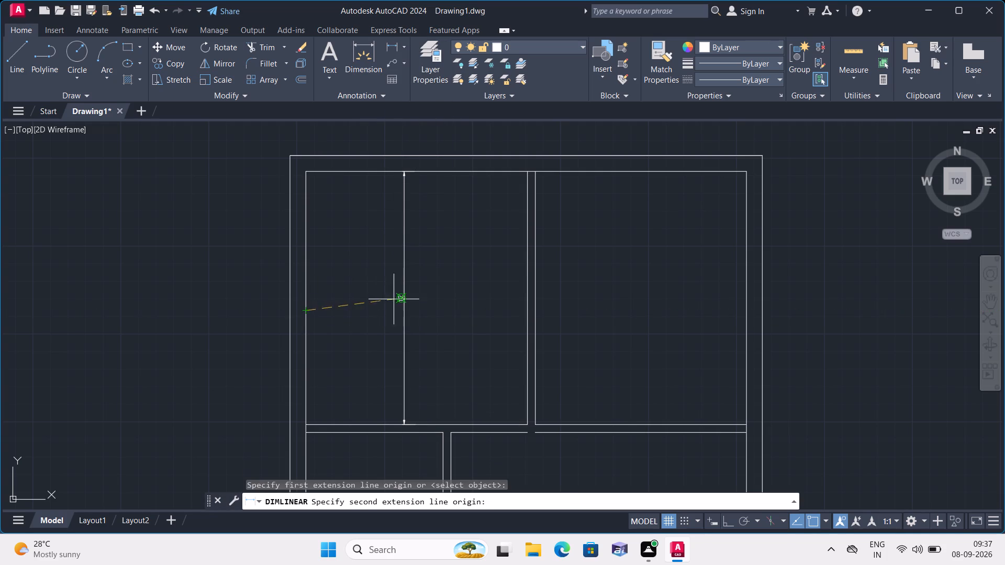
click(527, 311)
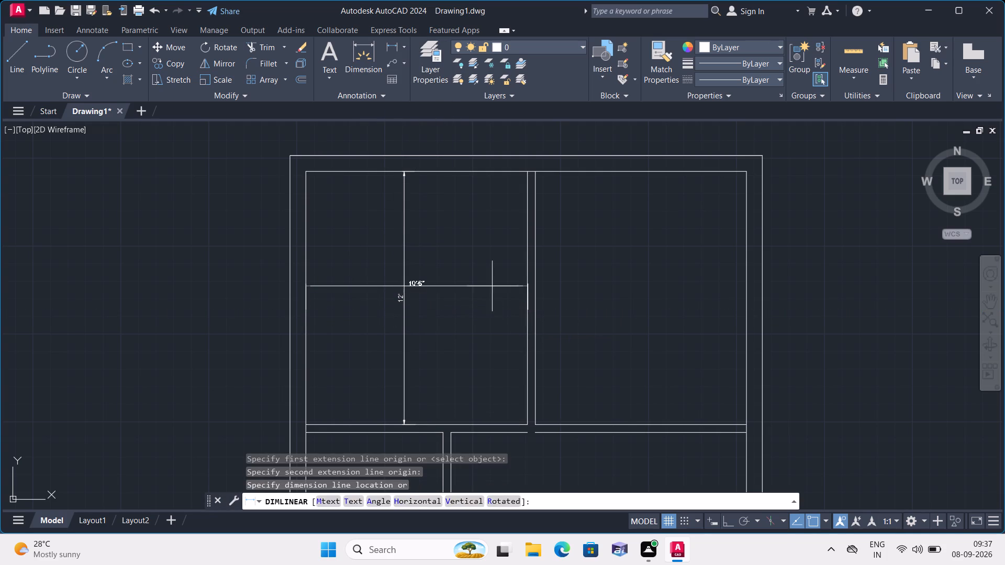
click(492, 286)
Add a vertical linear dimension inside the upper-right room, from the inner top wall line to the partition below.
click(403, 45)
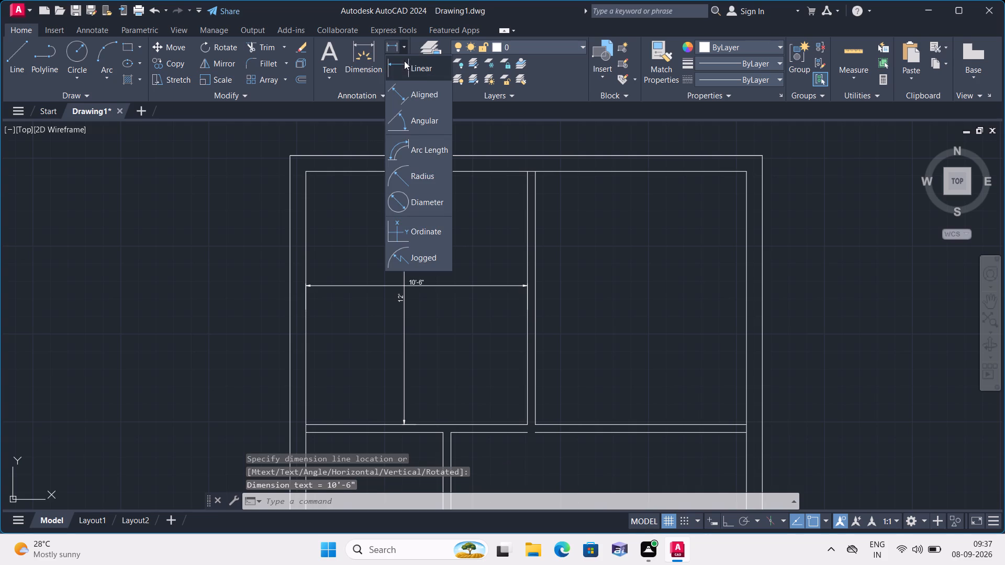
click(420, 65)
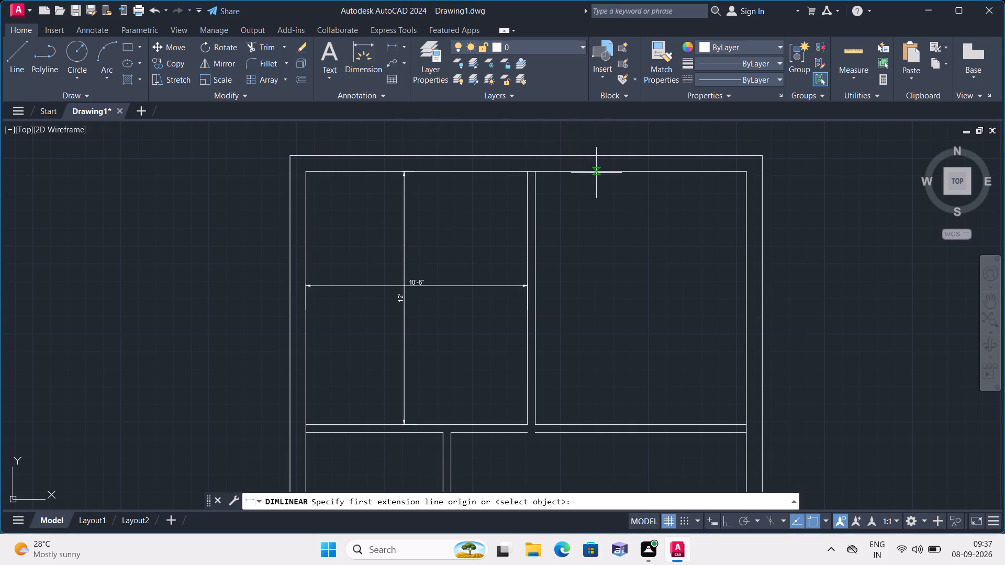
click(596, 171)
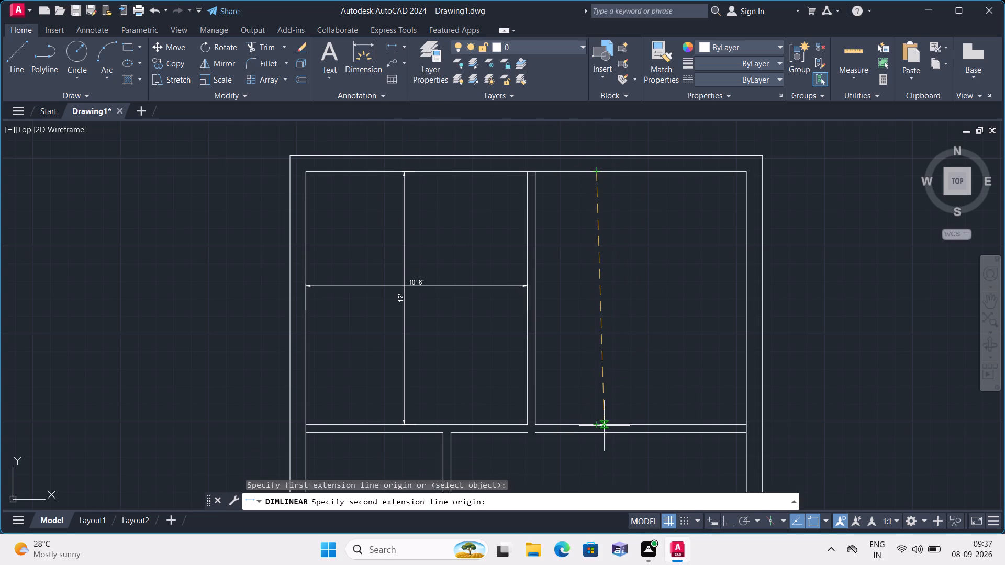
click(599, 427)
click(611, 399)
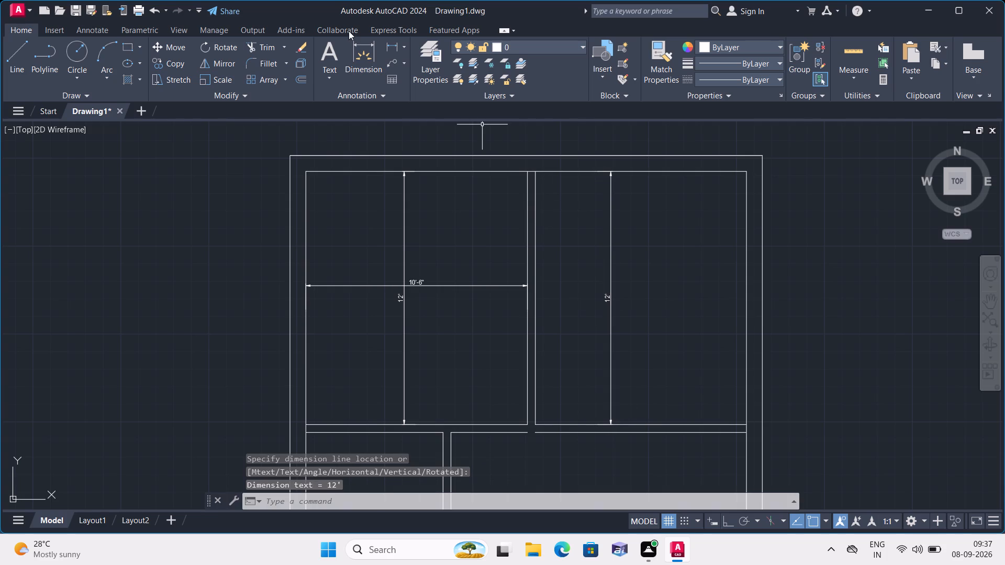
Add a horizontal linear dimension across the upper-right room, from the central partition to the inner right wall line.
click(406, 43)
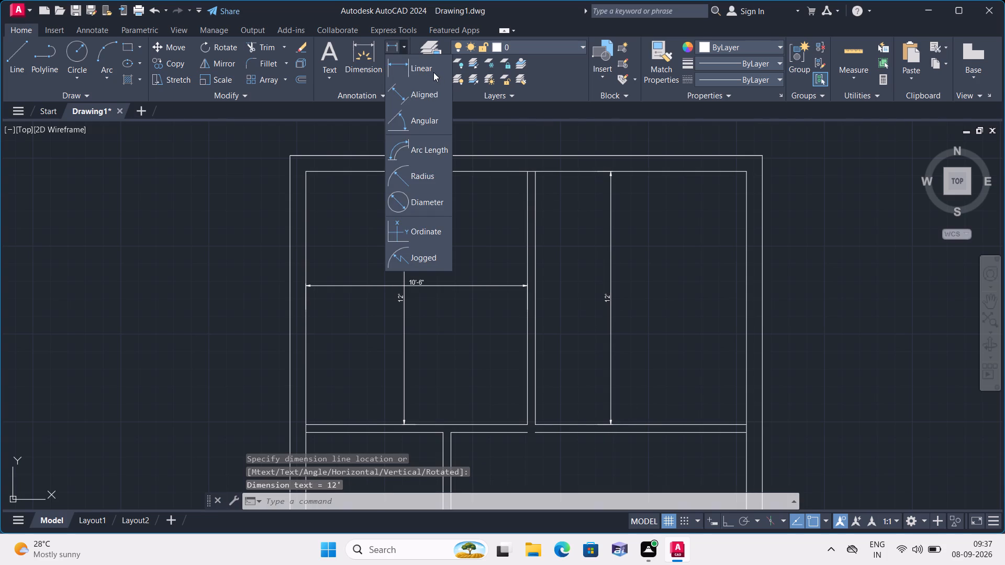
click(424, 64)
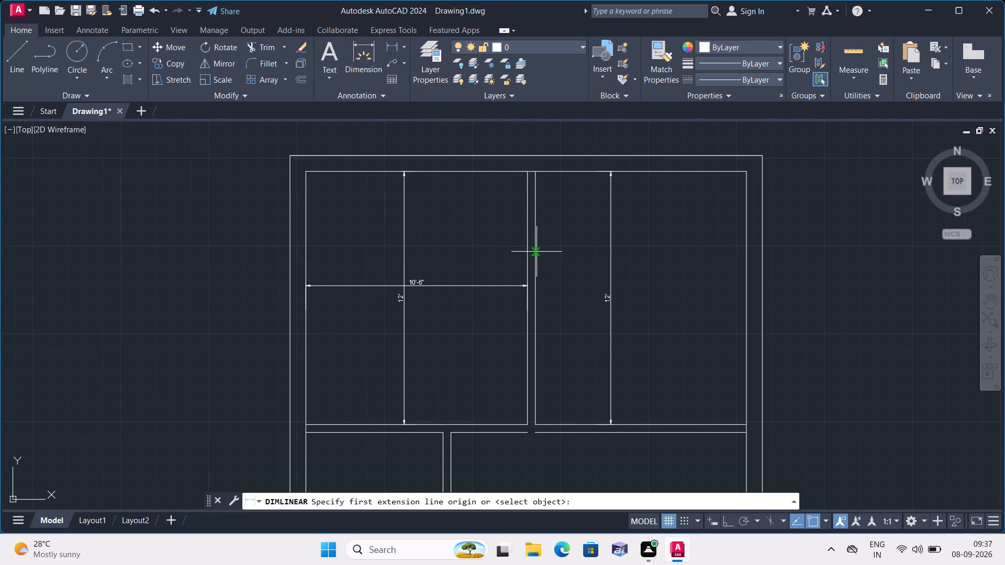
click(536, 257)
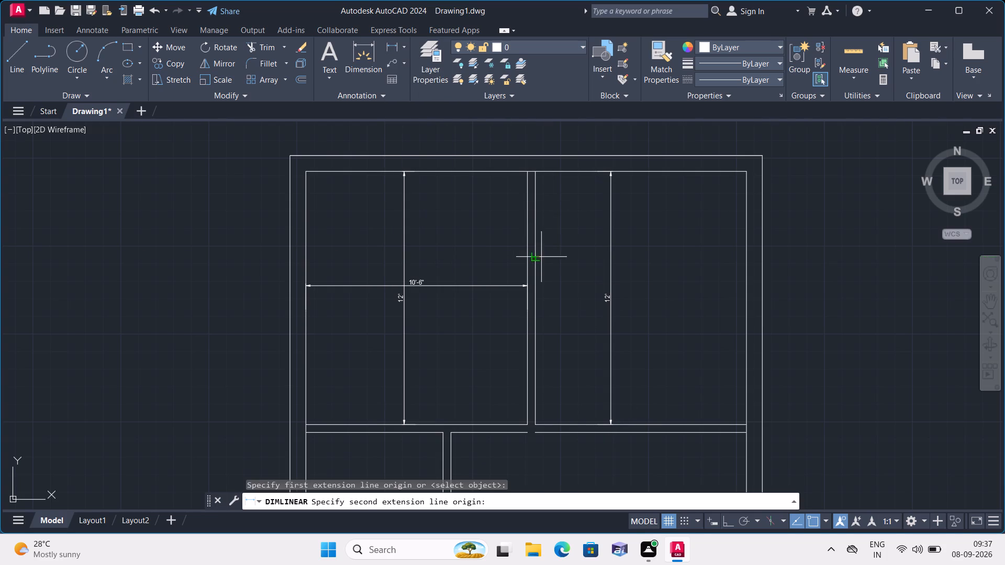
click(744, 259)
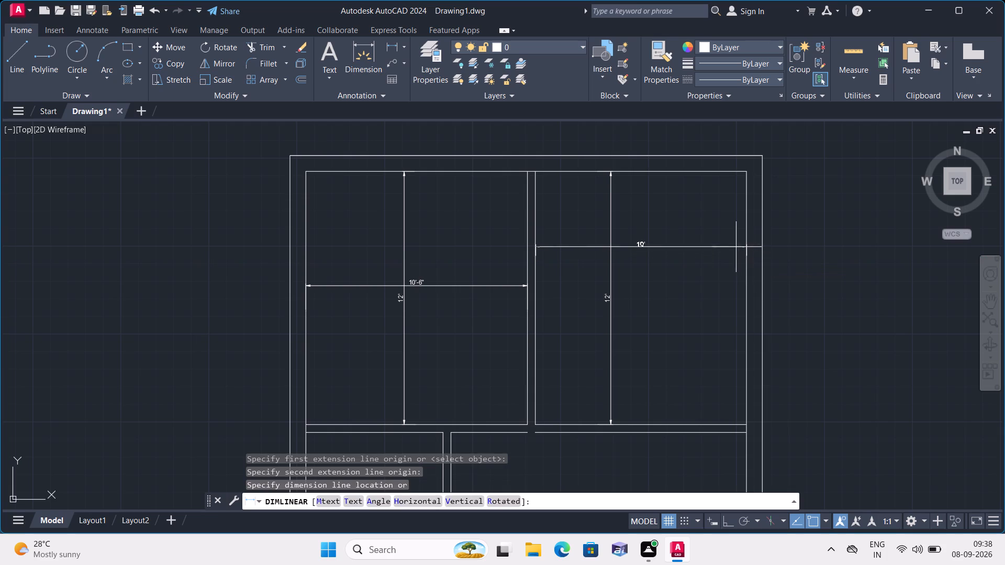
click(733, 246)
Add a vertical linear dimension inside the small room below the upper-left room, between its inner top and bottom partition lines.
scroll(623, 231, down, 3)
middle_drag(619, 262, 509, 216)
scroll(419, 78, up, 1)
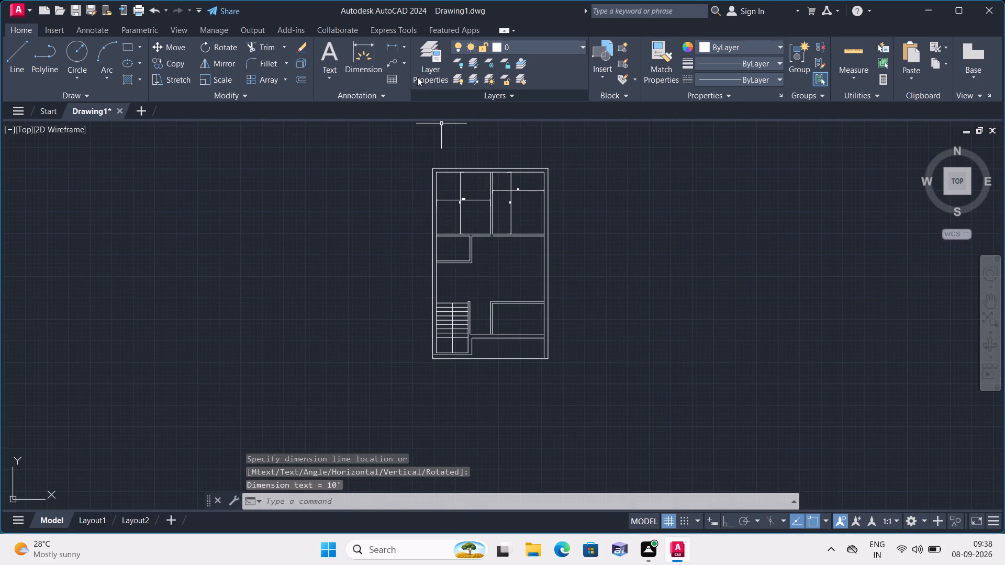
scroll(417, 77, up, 2)
click(407, 42)
click(419, 67)
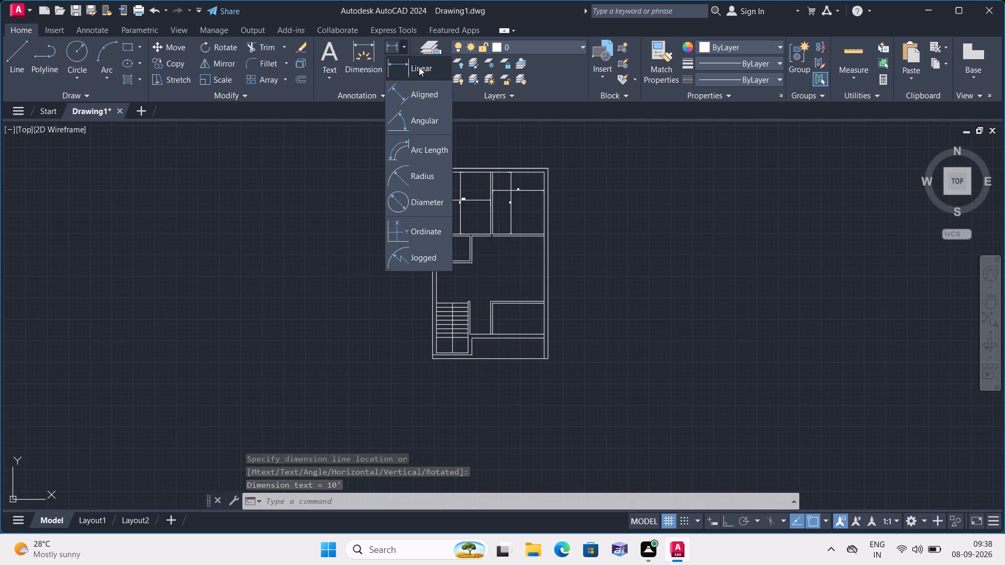
scroll(506, 228, up, 3)
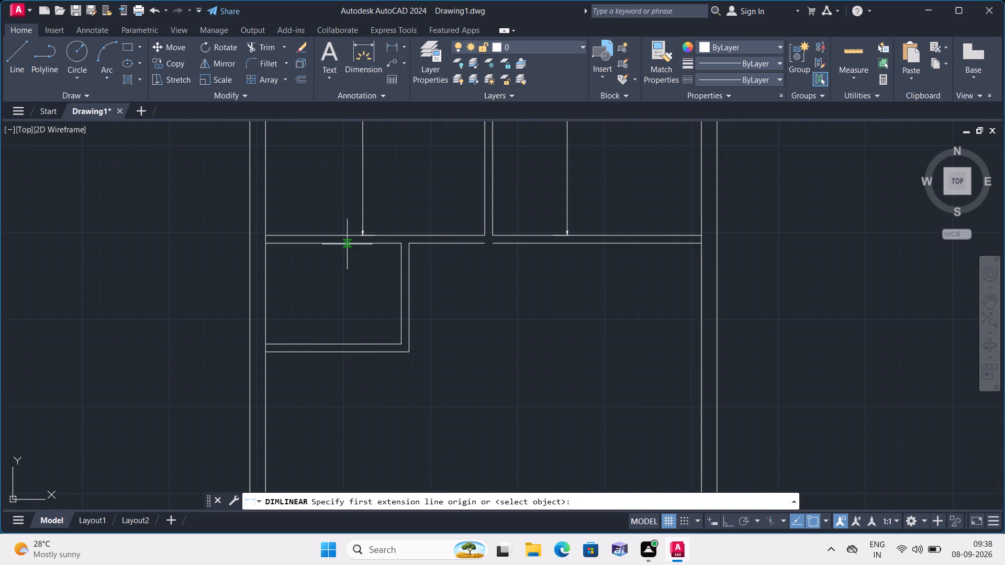
click(347, 244)
click(346, 346)
click(339, 333)
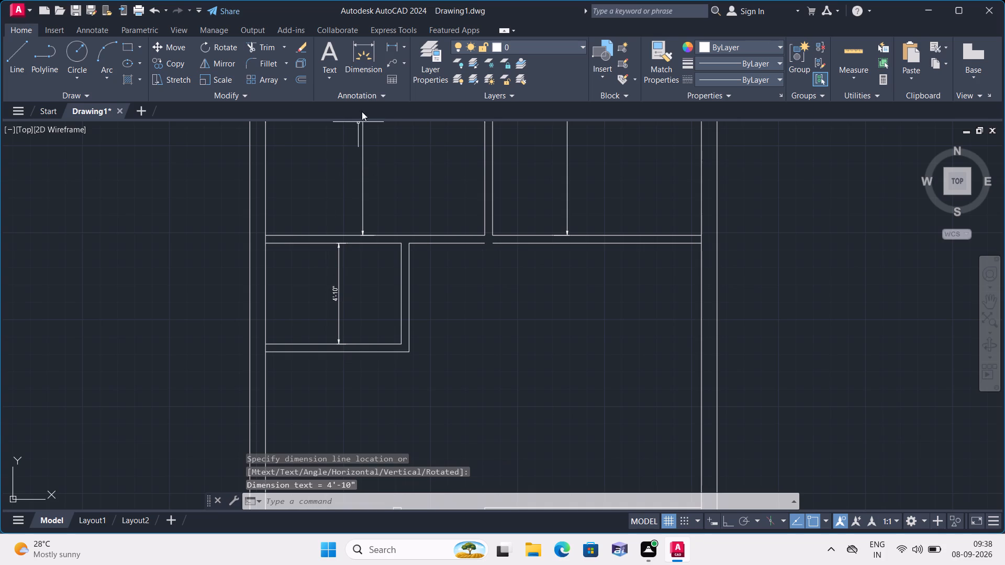
Add a horizontal linear dimension across the small room, from the inner left wall line to its right partition.
click(399, 47)
click(403, 43)
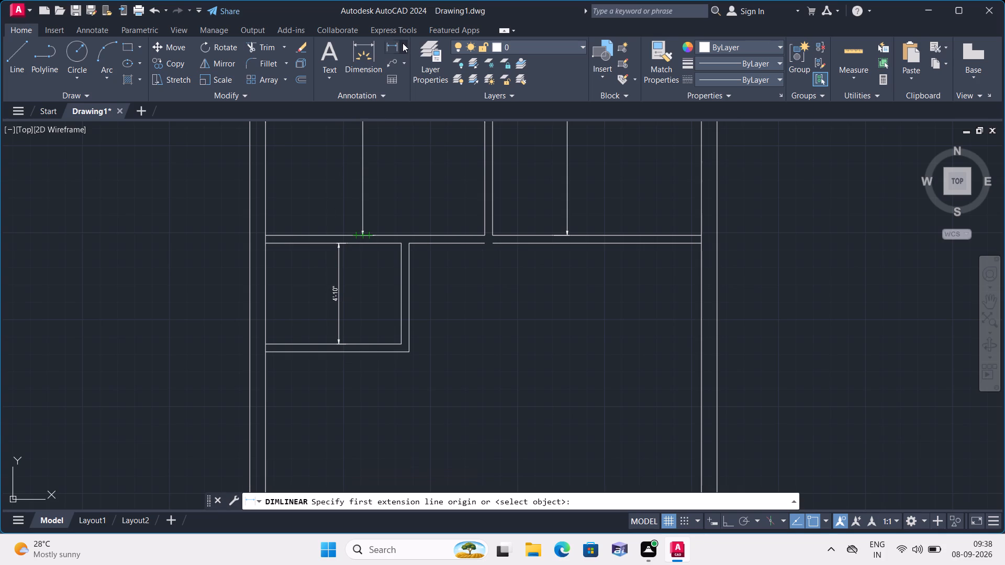
click(415, 64)
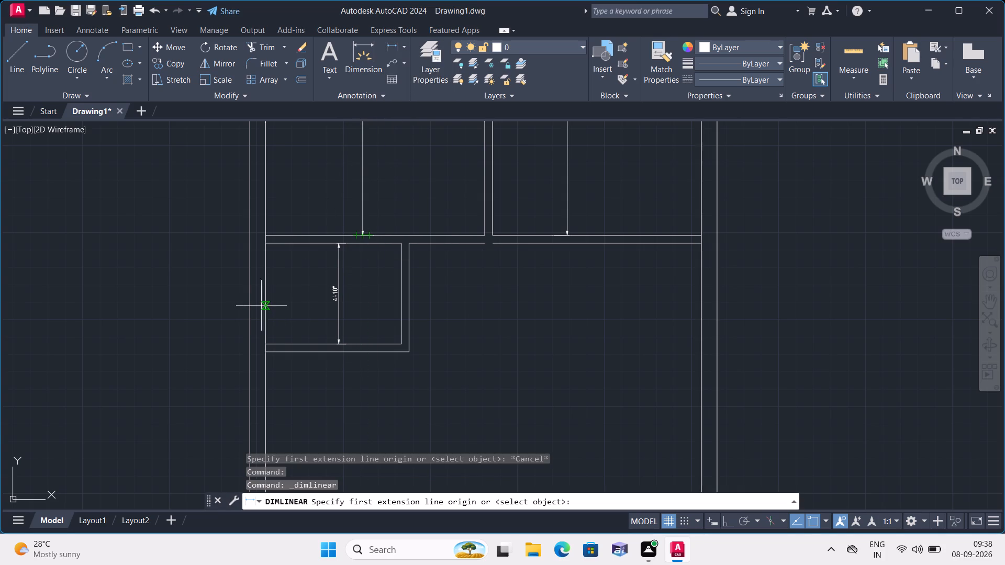
click(265, 303)
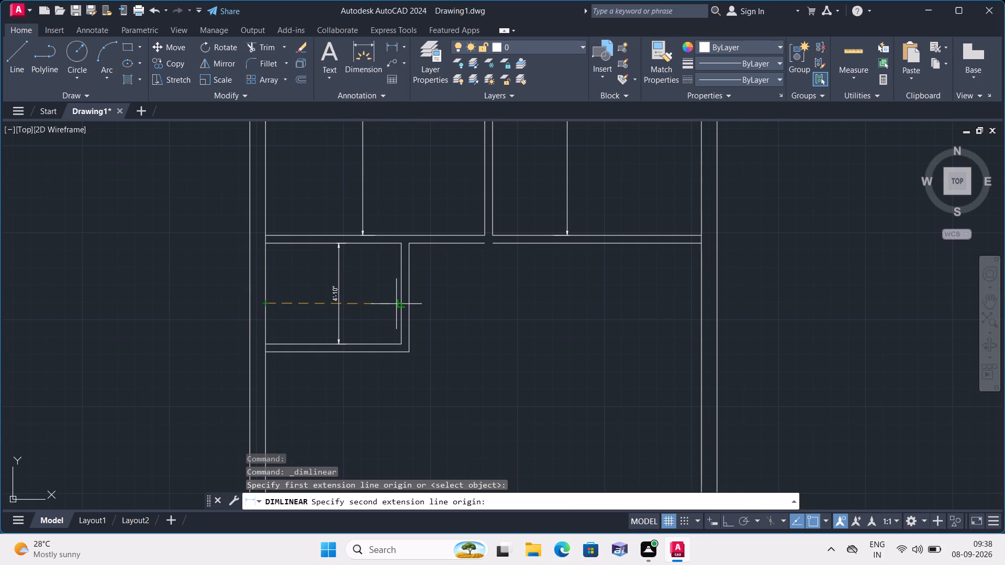
click(399, 304)
click(375, 274)
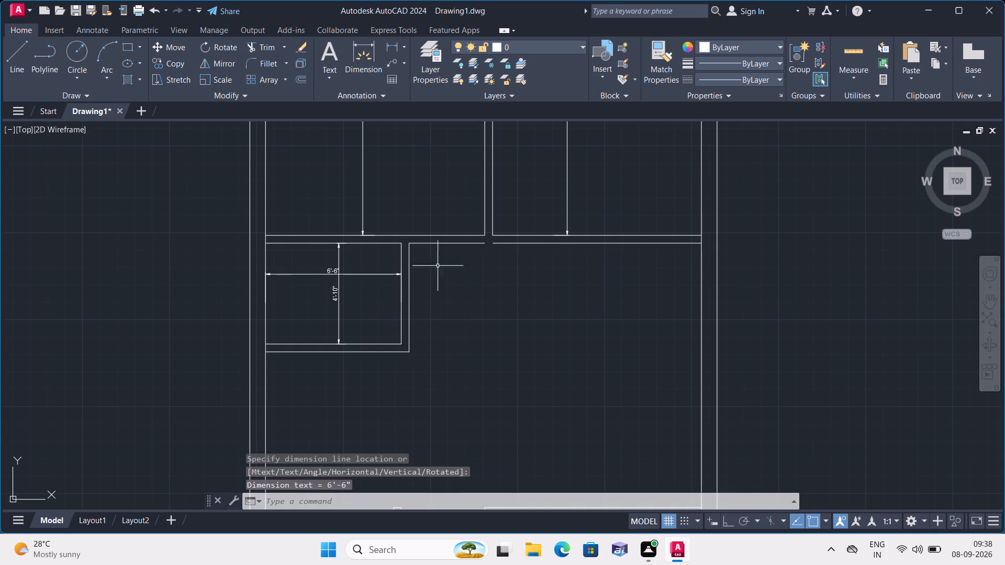
Add a vertical linear dimension inside the lower-right room, from its inner top partition line to the wall line below.
scroll(471, 301, down, 1)
middle_drag(472, 310, 449, 244)
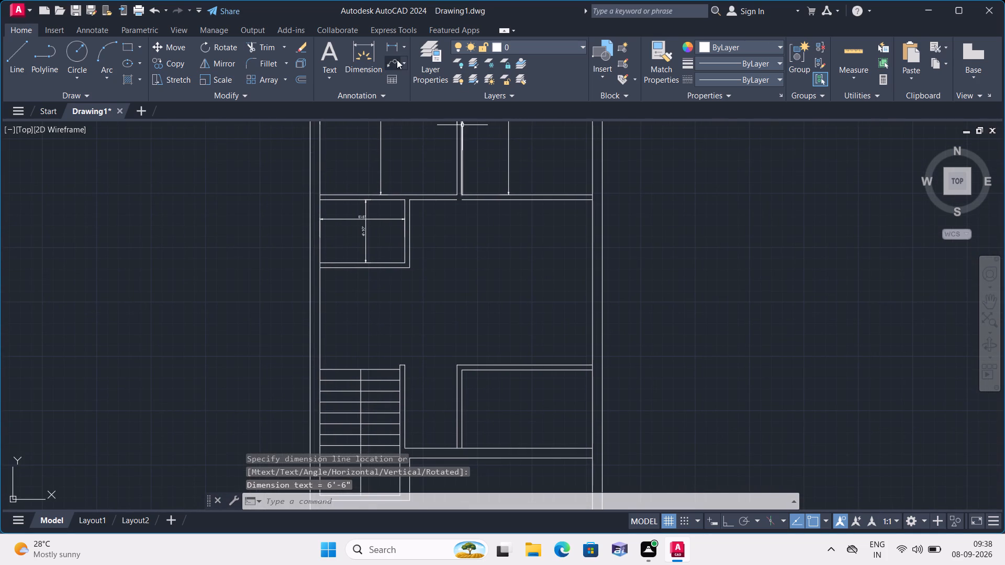
click(397, 49)
click(404, 50)
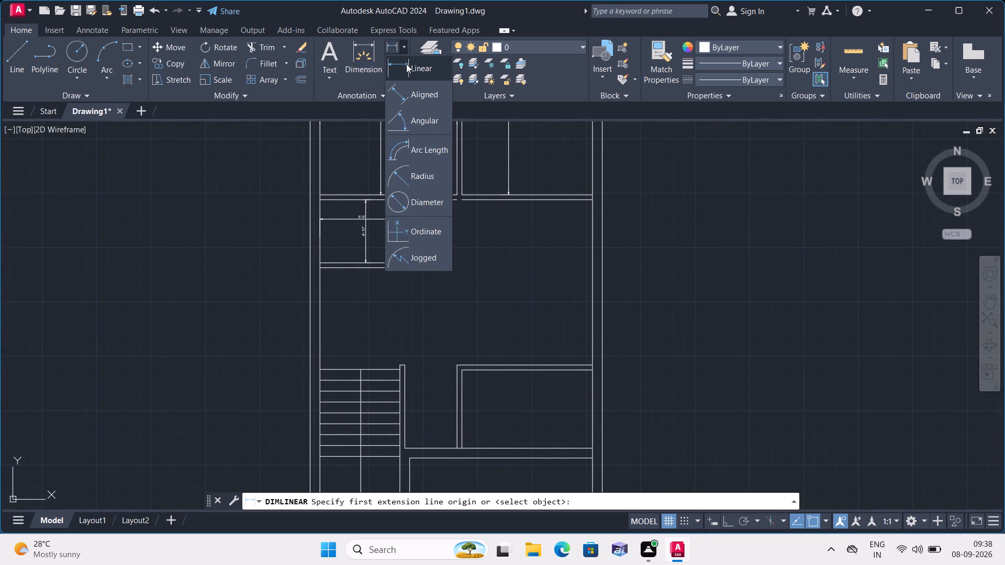
click(408, 66)
middle_drag(547, 389, 539, 347)
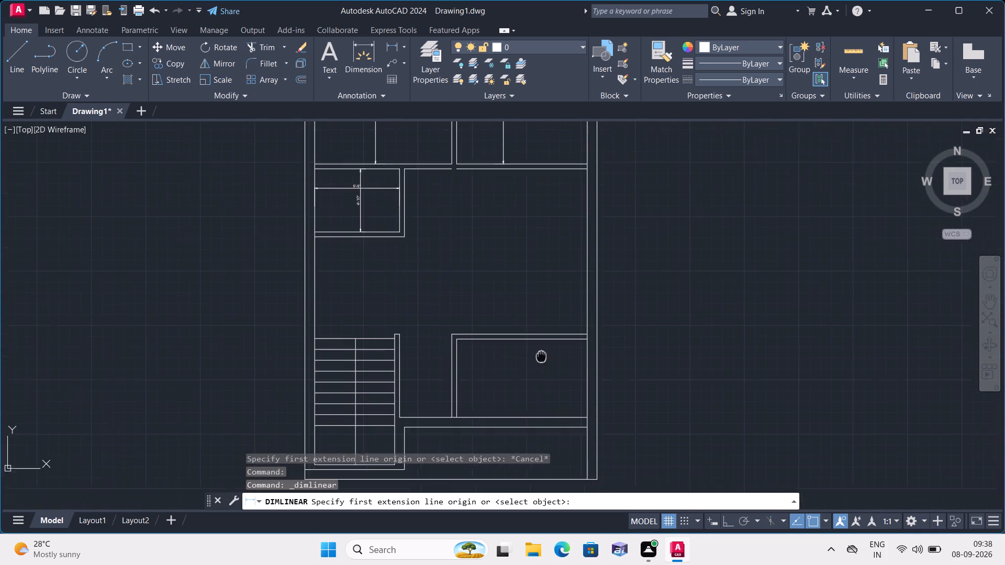
middle_drag(539, 347, 533, 329)
scroll(523, 308, up, 2)
middle_drag(508, 364, 503, 310)
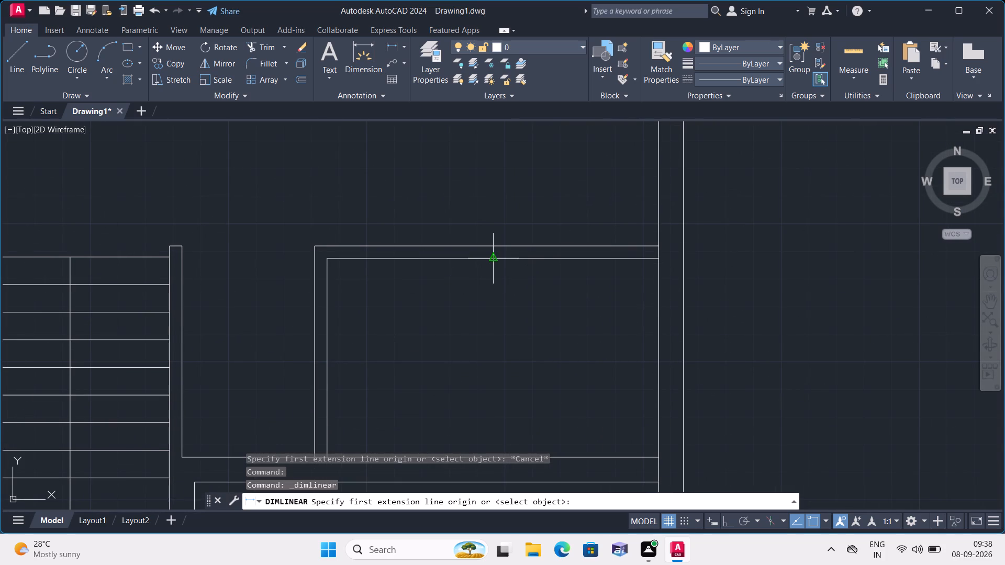
click(495, 255)
click(497, 459)
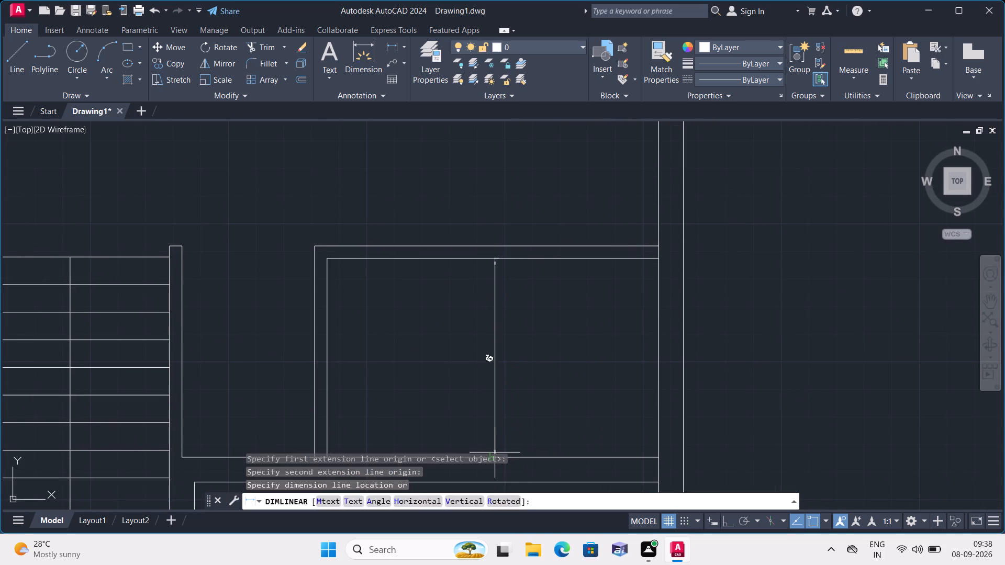
click(464, 425)
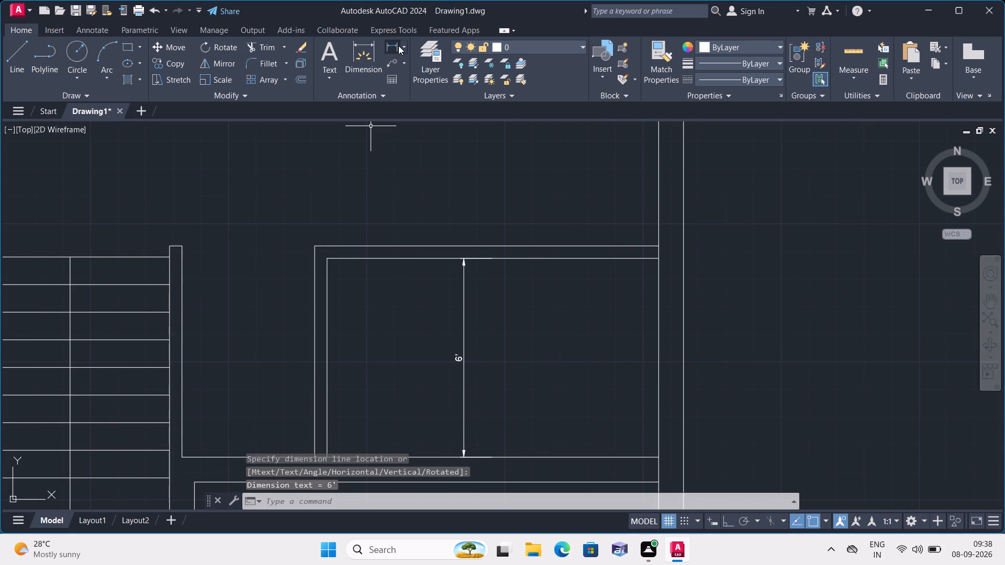
Add a horizontal linear dimension across the lower-right room, from its inner left partition line to the inner right wall line.
click(398, 46)
click(401, 49)
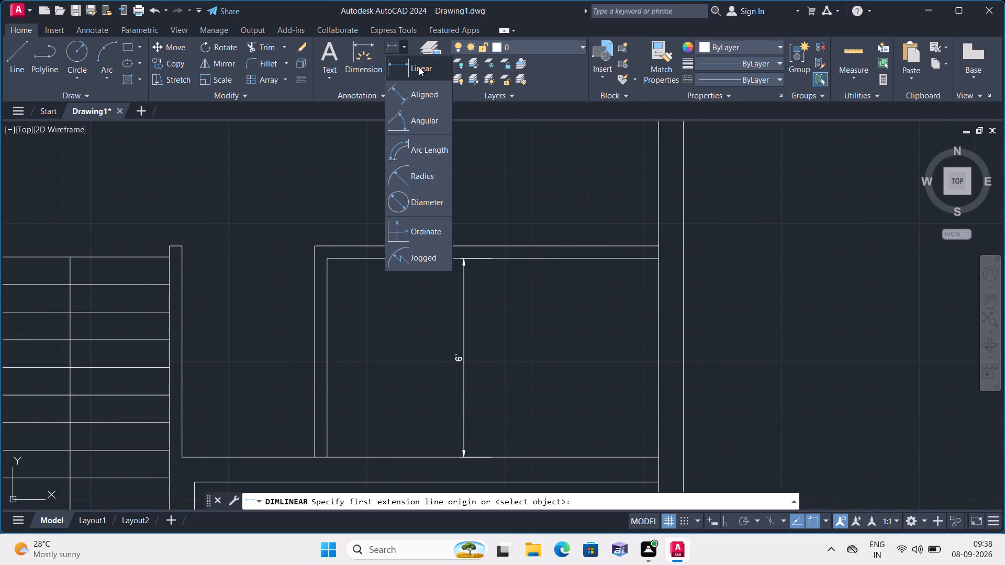
click(419, 67)
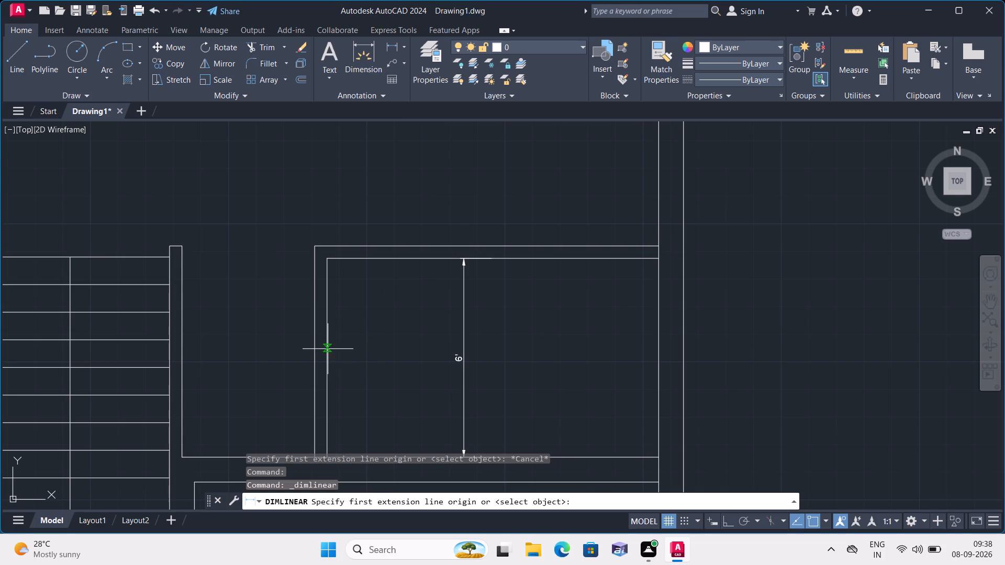
click(327, 349)
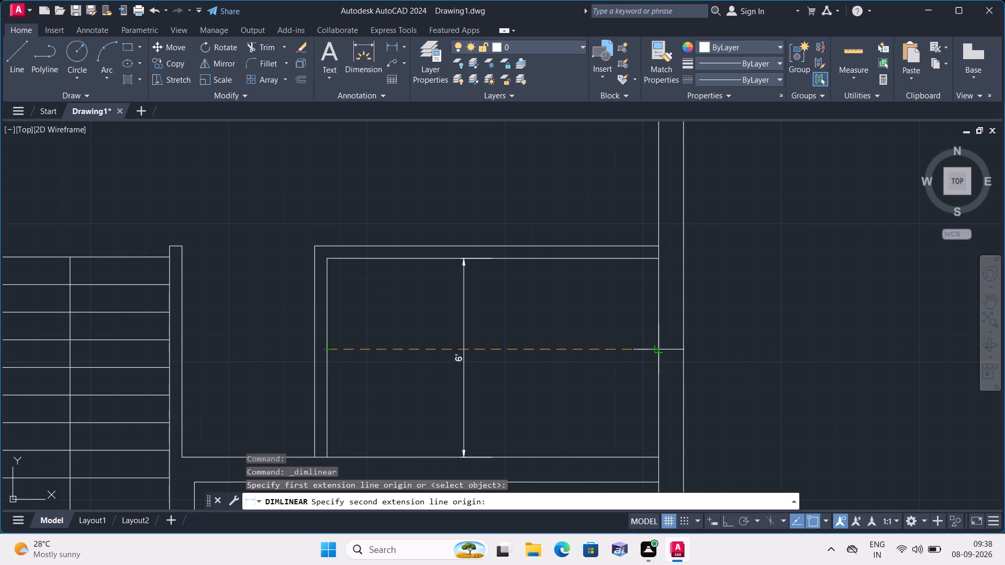
click(658, 346)
click(626, 335)
scroll(522, 297, down, 1)
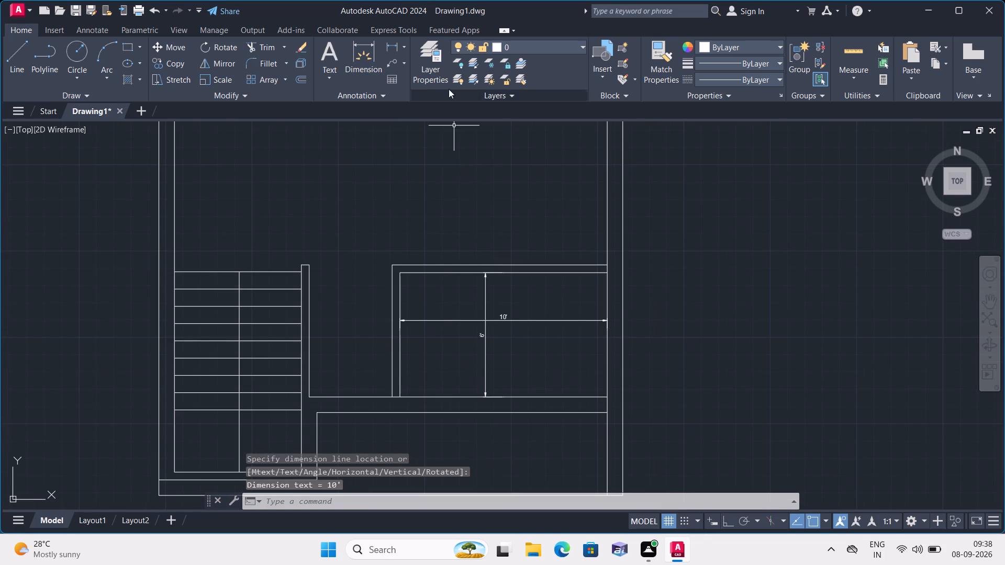
Add a vertical linear dimension in the area below the lower-right room, from the outer bottom wall line to the wall line above.
click(399, 48)
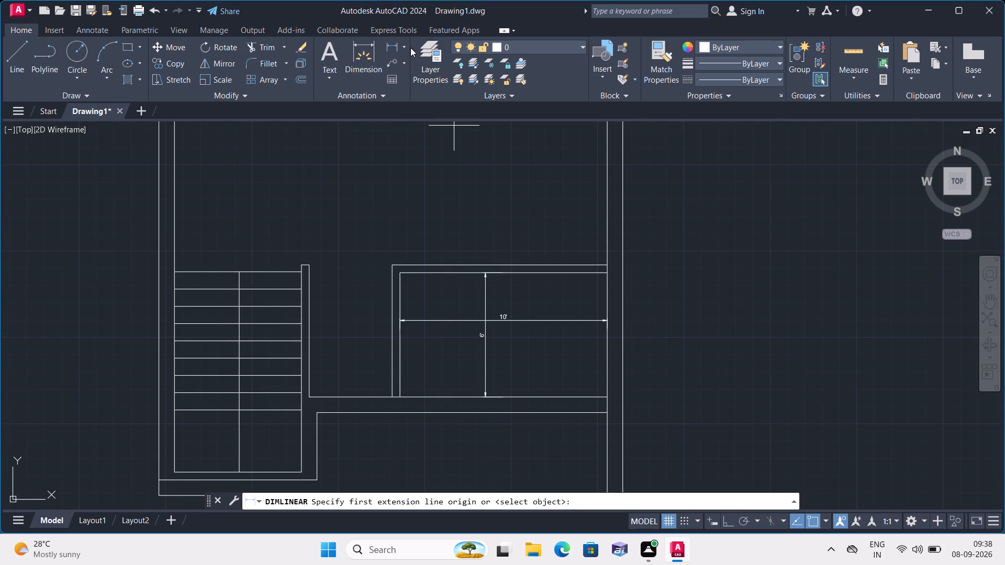
scroll(523, 409, down, 1)
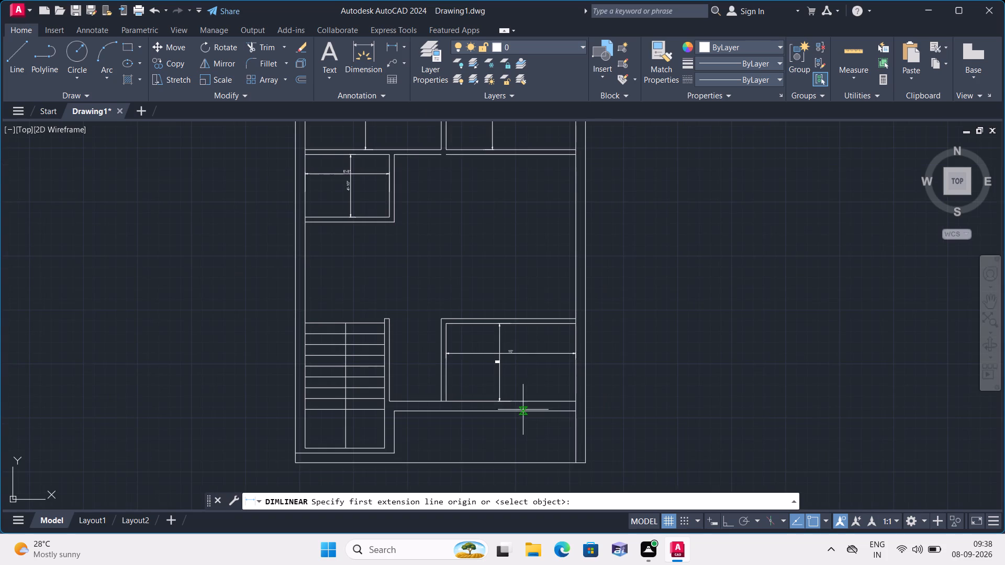
middle_drag(526, 376, 531, 346)
scroll(505, 442, up, 3)
click(497, 411)
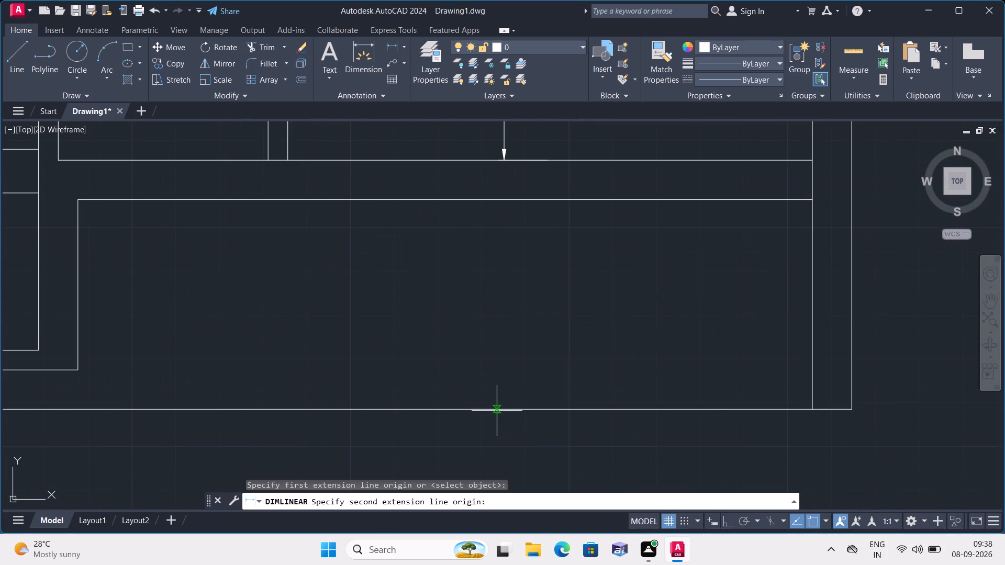
click(498, 202)
click(439, 251)
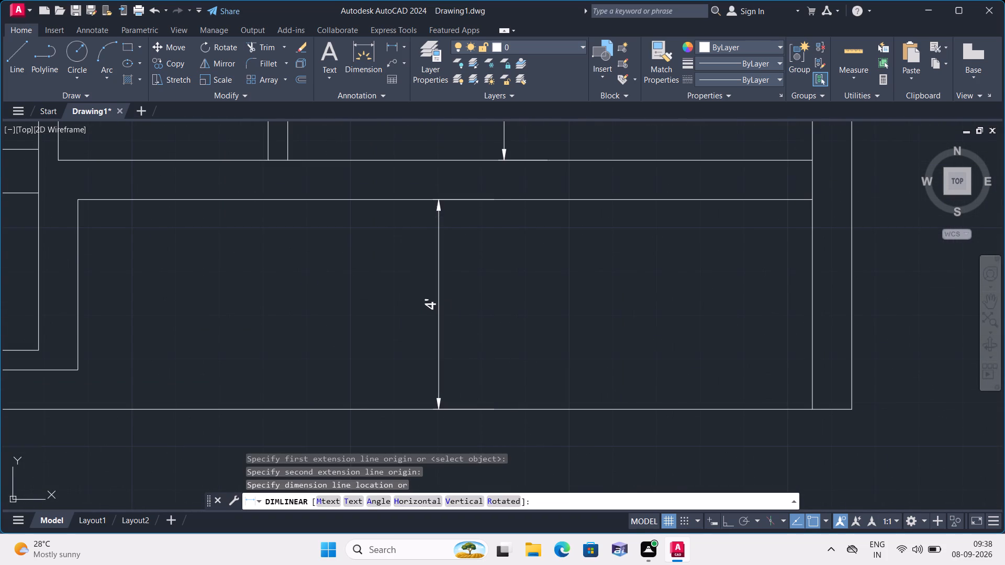
Add a vertical linear dimension on the staircase landing, from its bottom wall line to the lowest tread line.
scroll(439, 251, down, 3)
scroll(307, 291, up, 2)
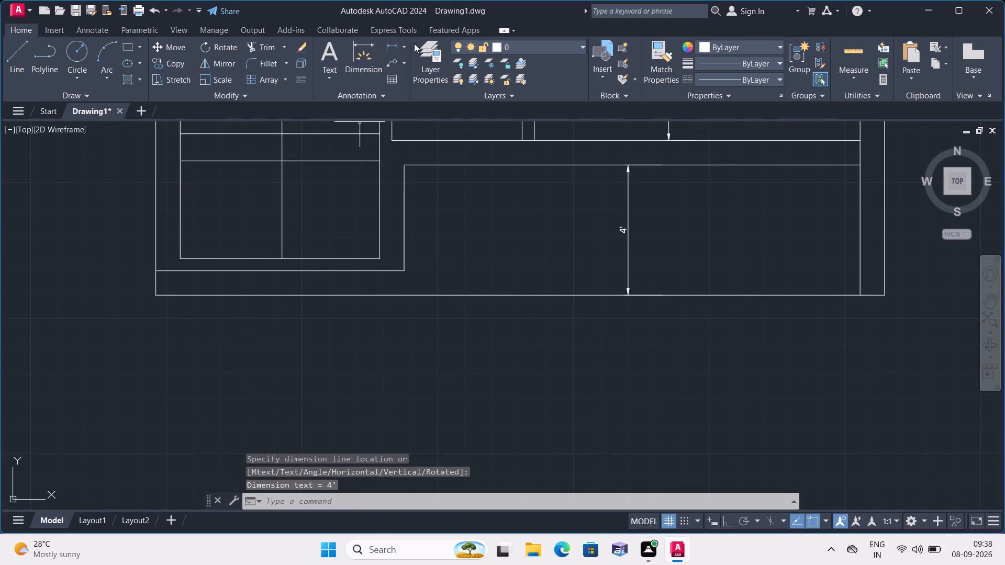
click(400, 43)
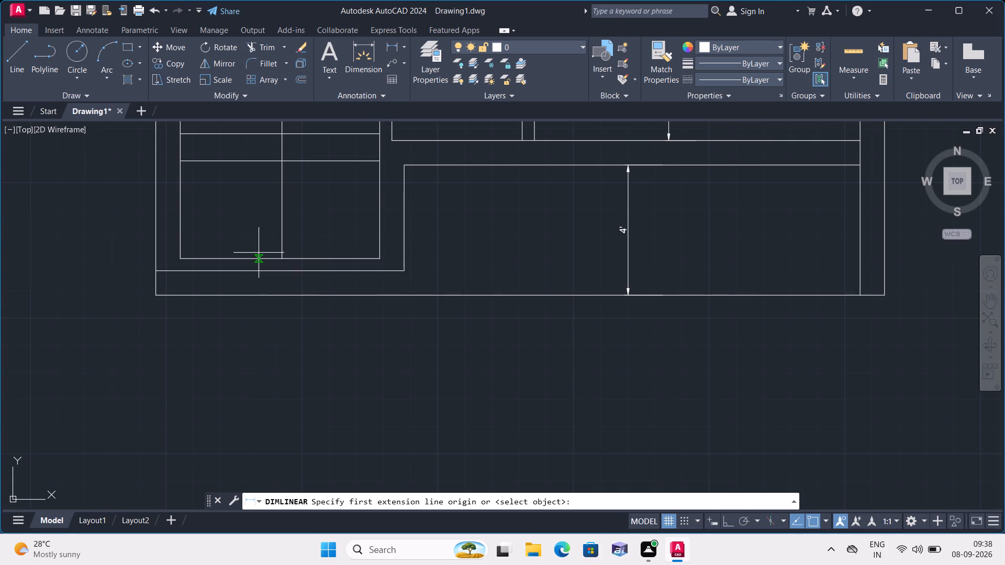
click(255, 259)
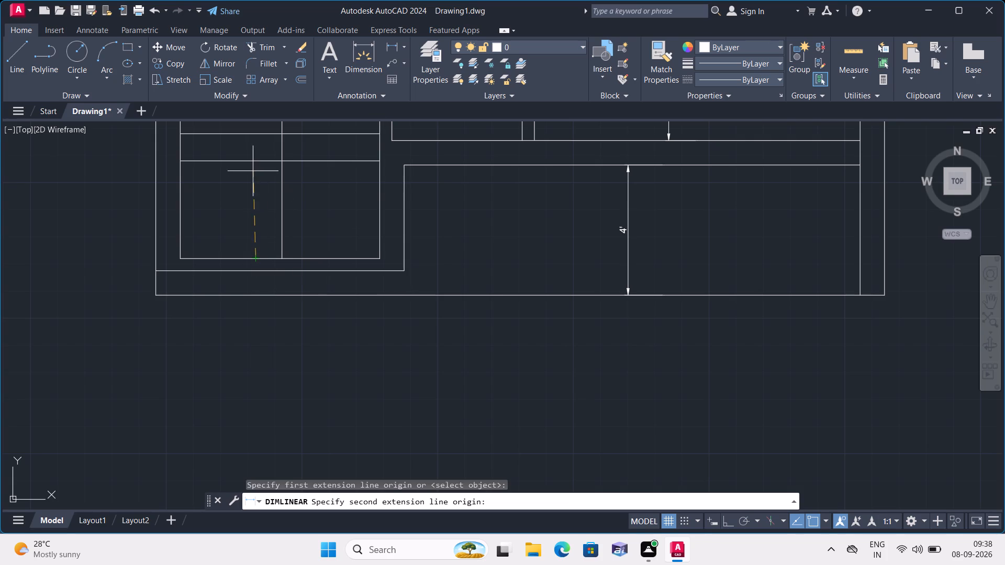
click(253, 163)
click(216, 179)
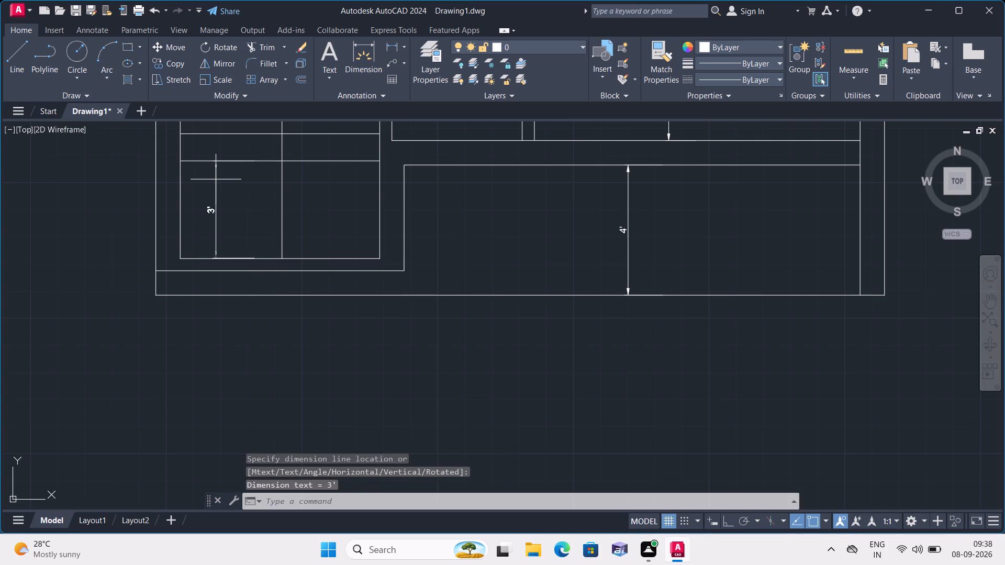
Add a horizontal linear dimension across the staircase landing, from the inner left wall line to the staircase's right partition line.
click(405, 44)
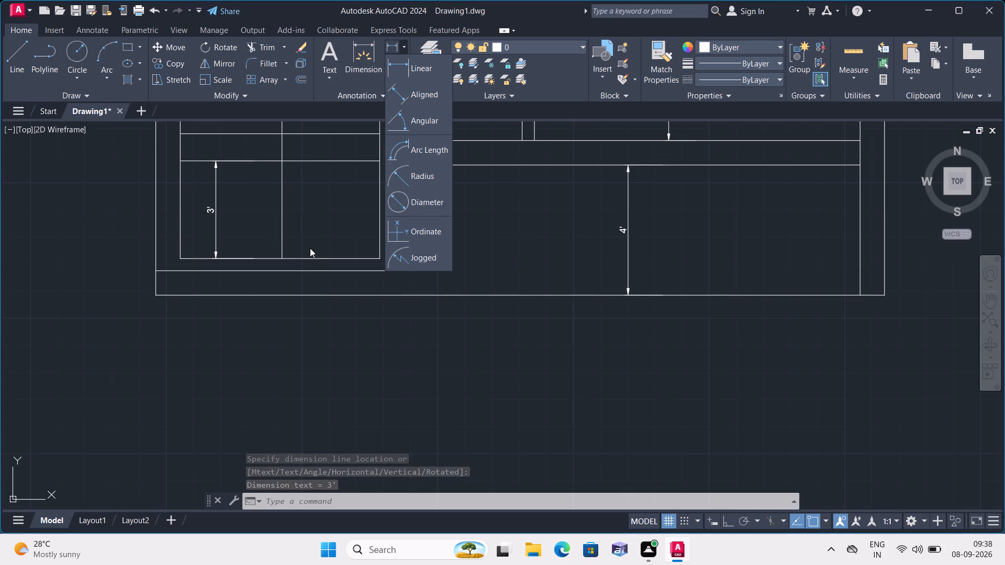
click(416, 70)
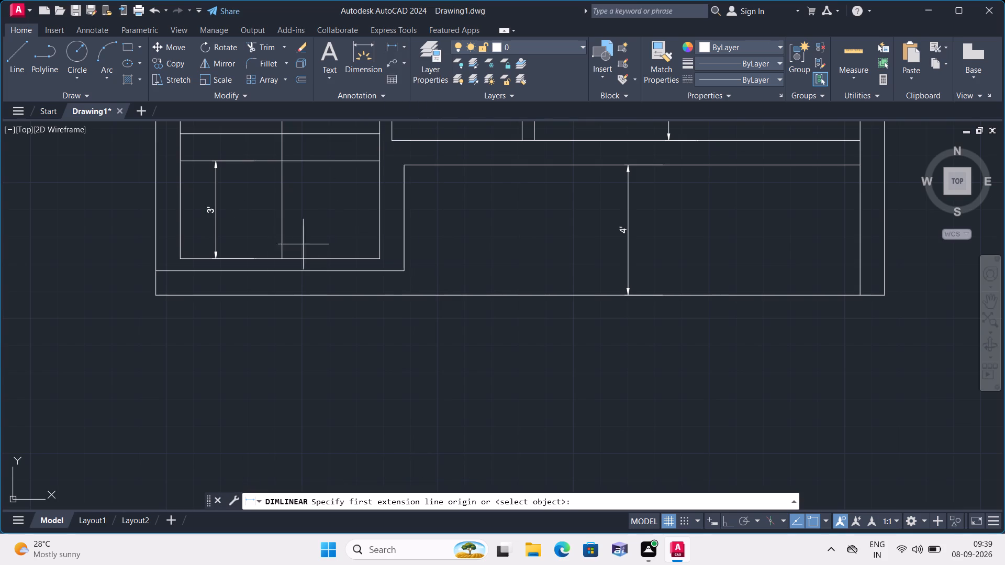
click(180, 218)
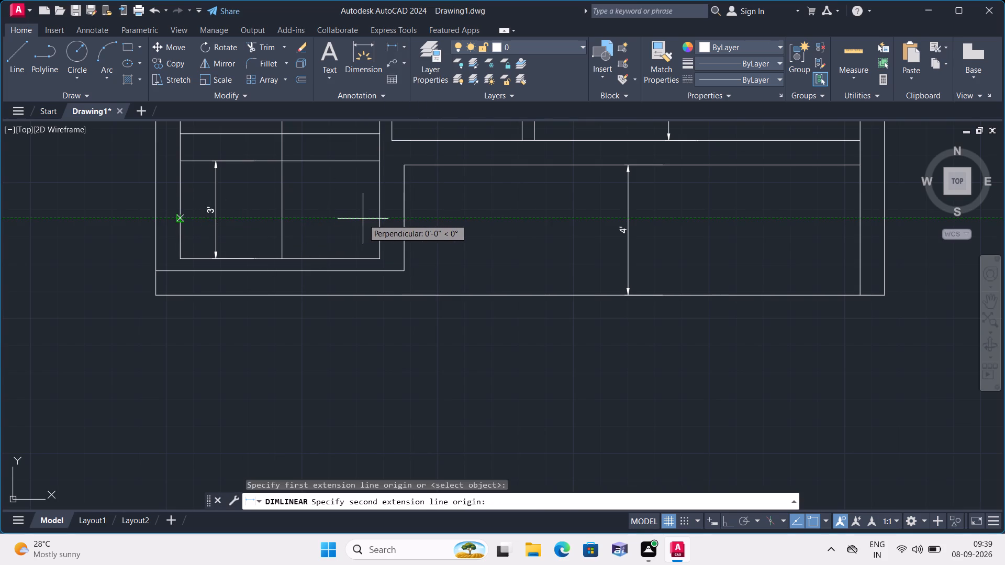
click(380, 220)
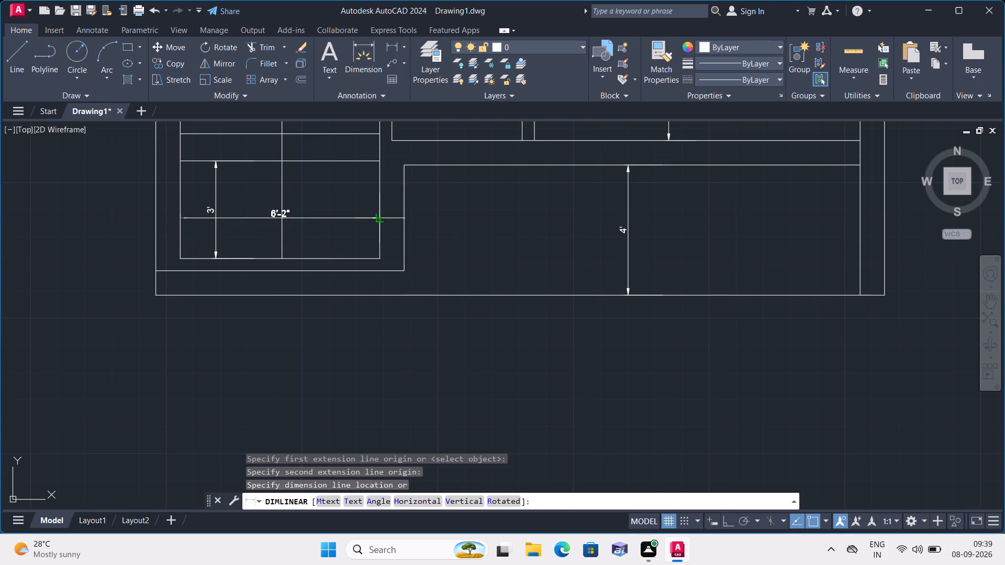
click(351, 236)
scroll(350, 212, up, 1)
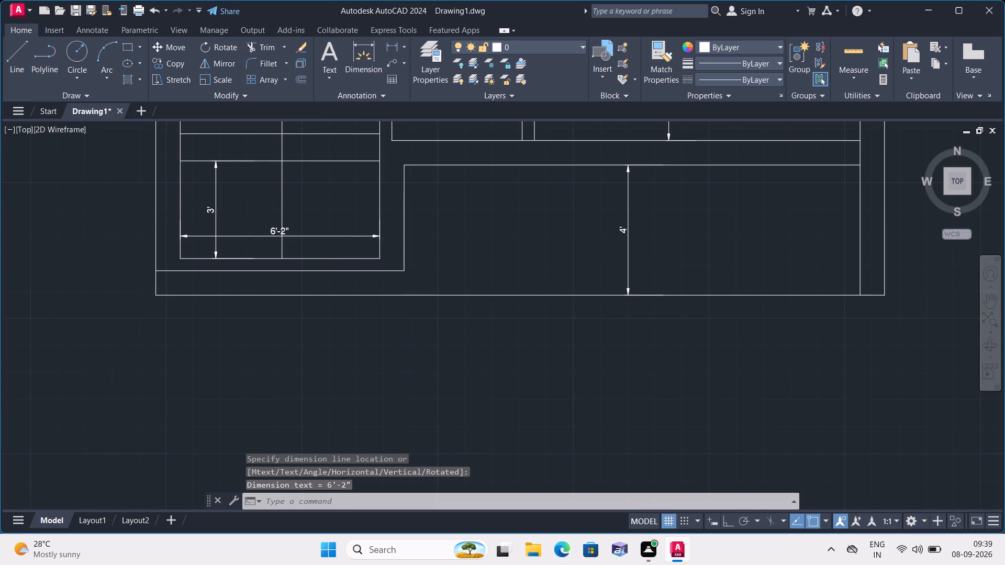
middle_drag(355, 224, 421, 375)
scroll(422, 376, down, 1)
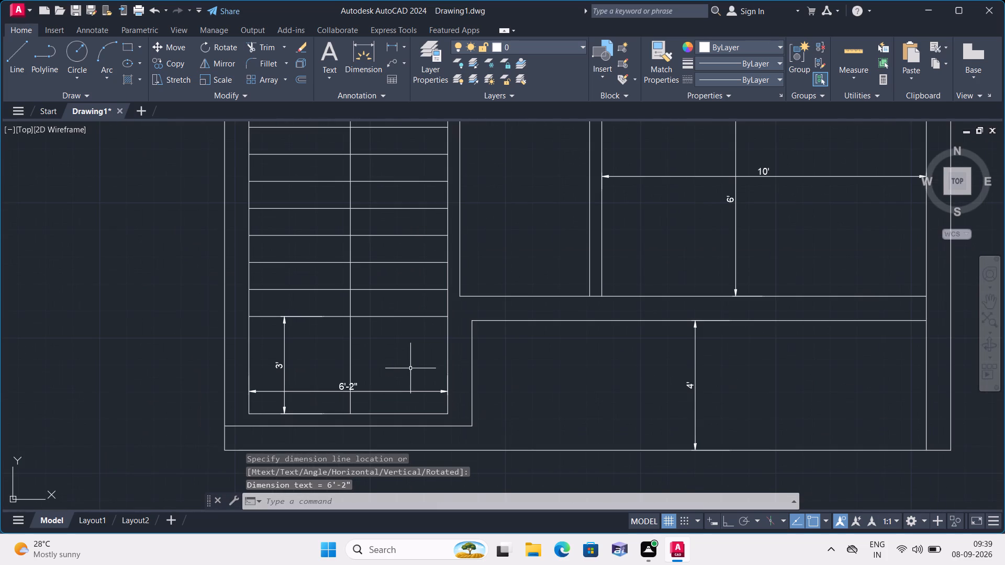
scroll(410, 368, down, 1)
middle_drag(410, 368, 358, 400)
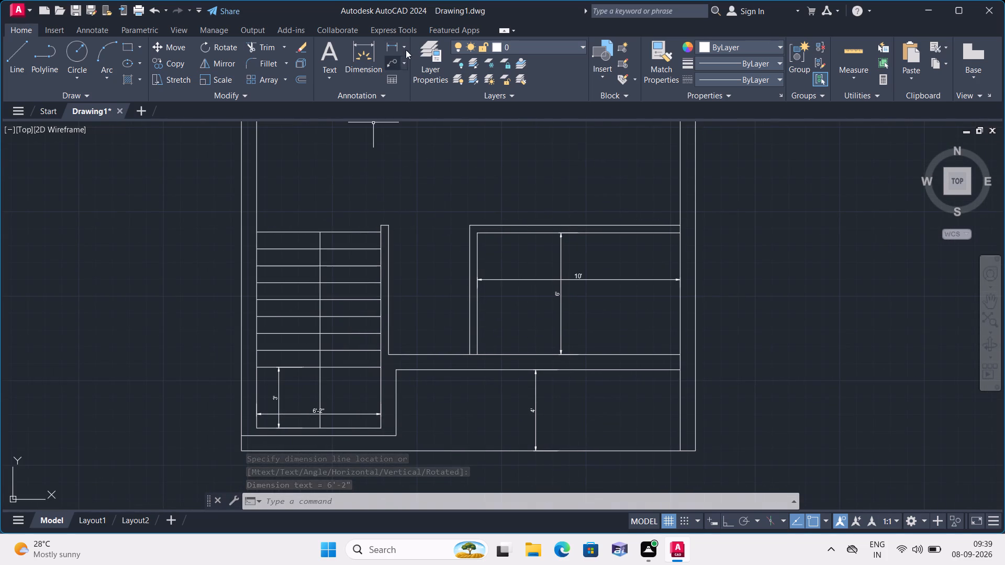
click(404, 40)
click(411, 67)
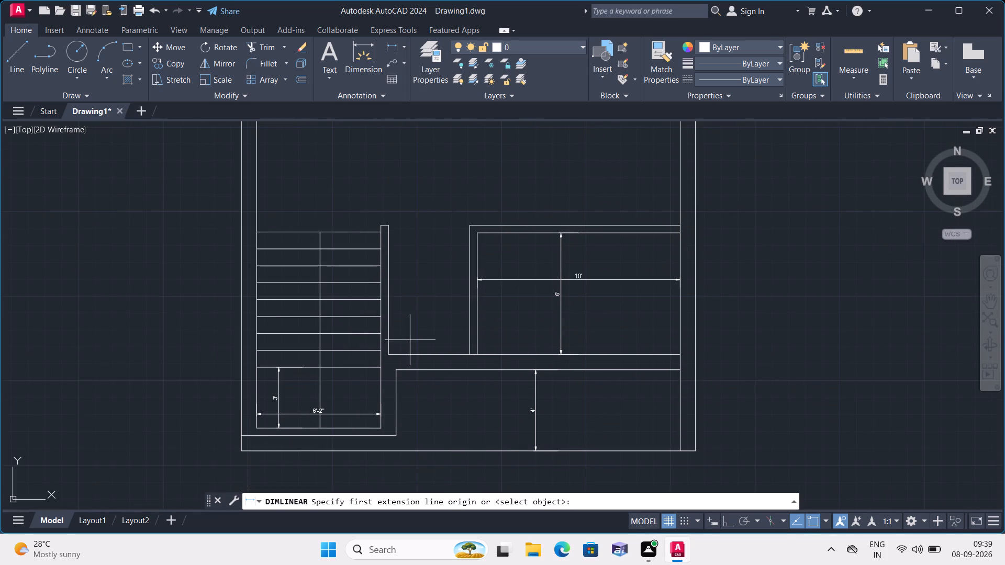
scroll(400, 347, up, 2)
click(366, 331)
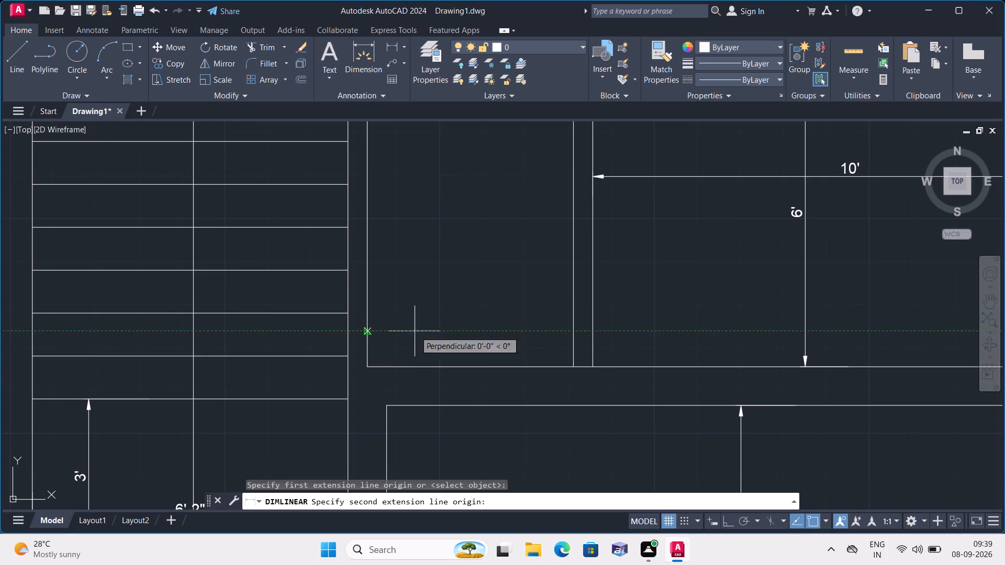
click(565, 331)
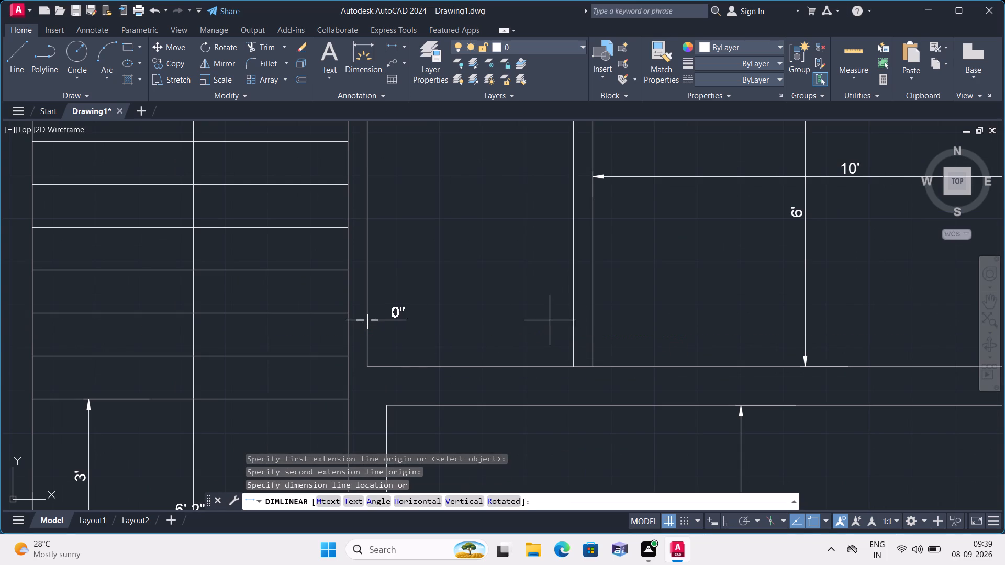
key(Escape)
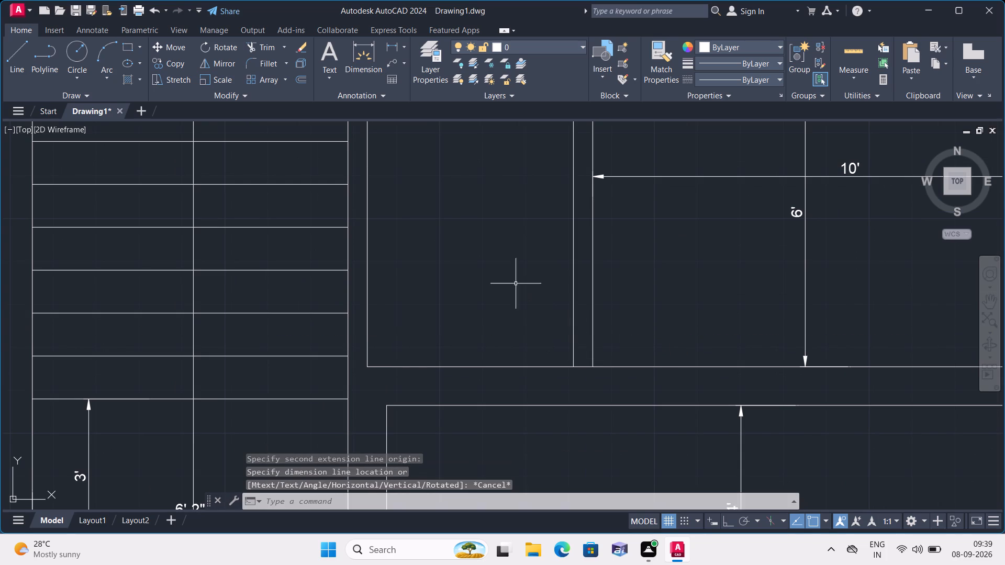
Add a horizontal linear dimension across the passage, from the staircase's partition to the left partition of the lower-right room.
click(404, 48)
click(400, 65)
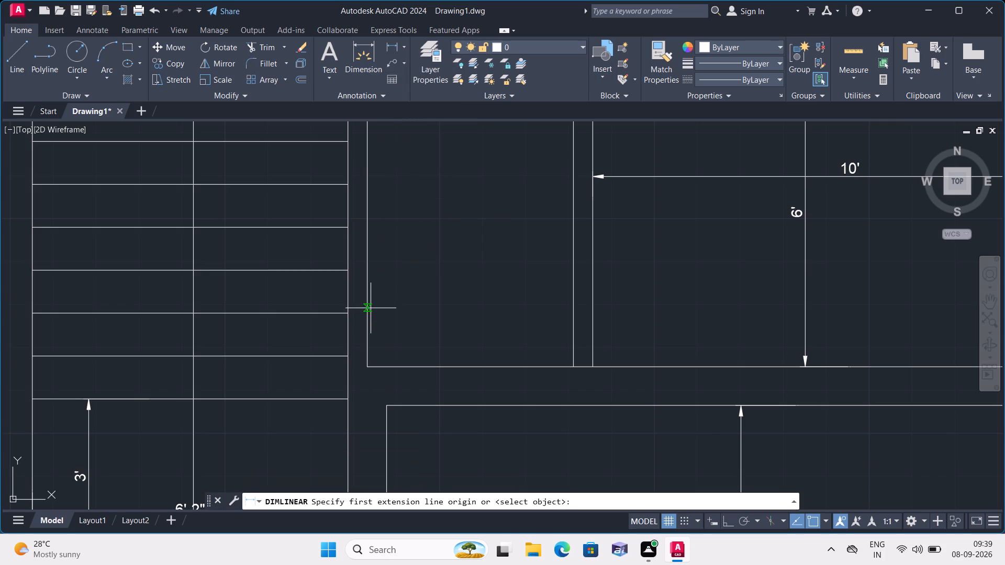
click(367, 315)
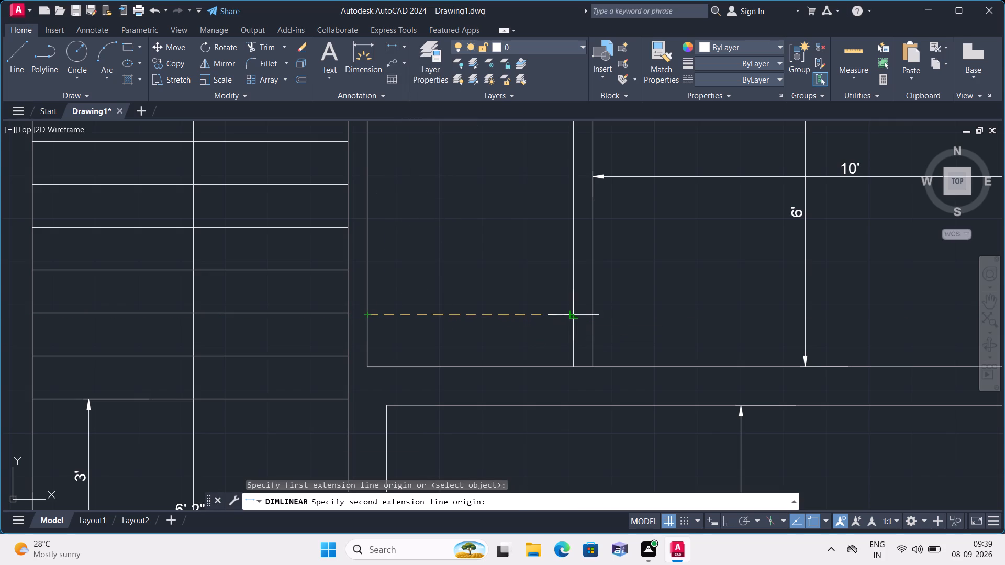
click(573, 315)
click(543, 272)
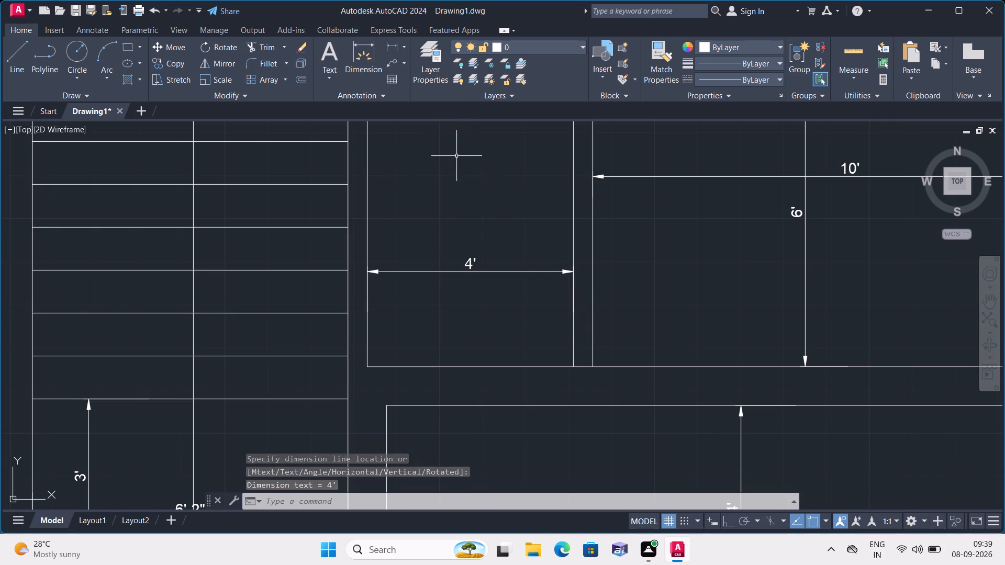
Erase both dimensions in each of the two upper rooms and the small room below them, plus the lower-right room's vertical dimension.
scroll(437, 317, down, 2)
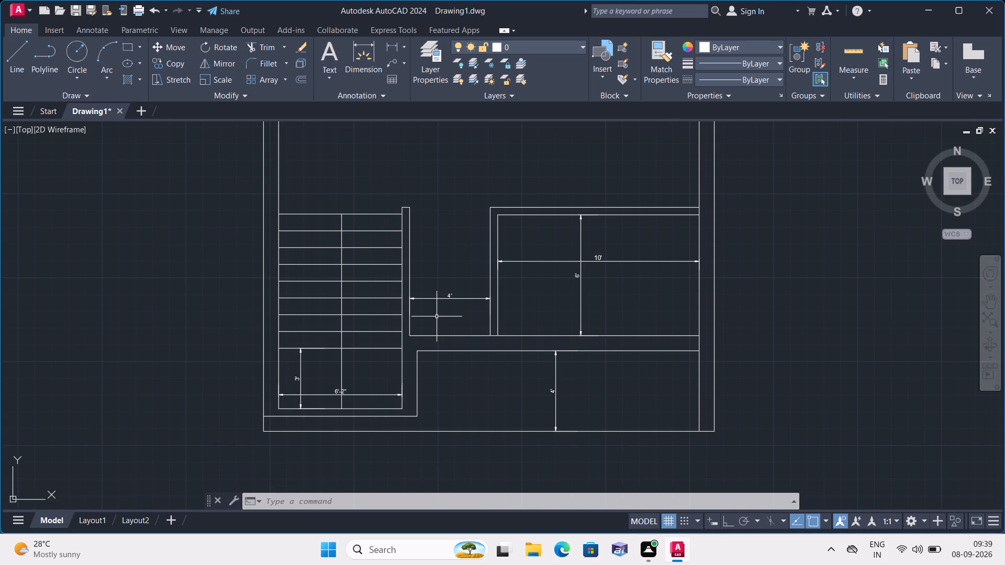
middle_drag(436, 317, 409, 406)
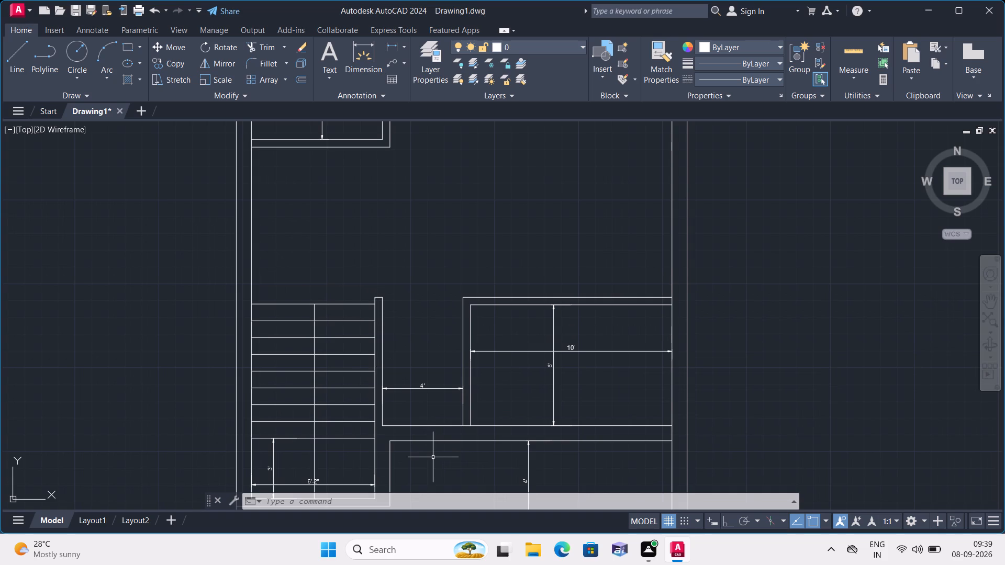
scroll(426, 436, down, 1)
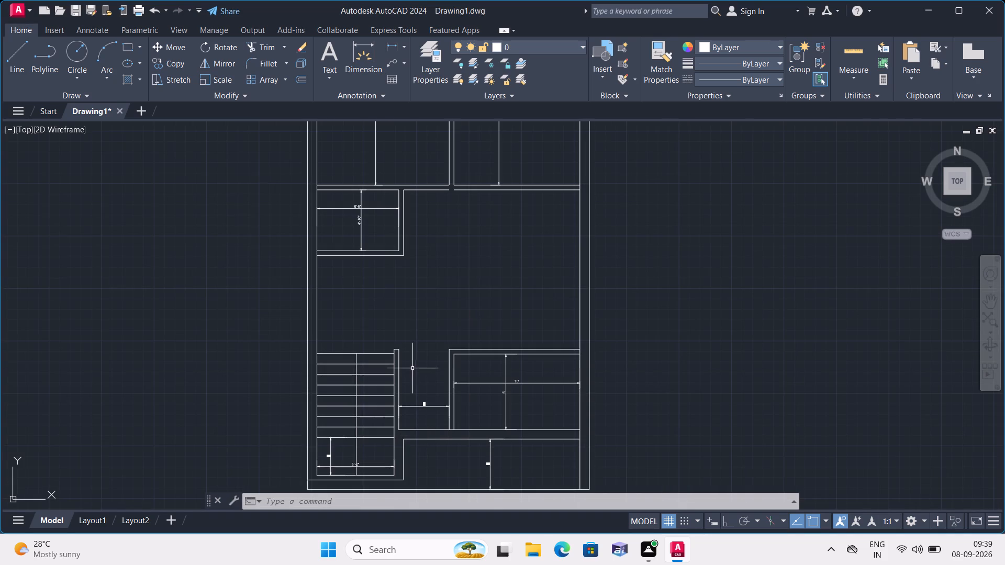
middle_drag(409, 358, 405, 424)
scroll(409, 358, down, 1)
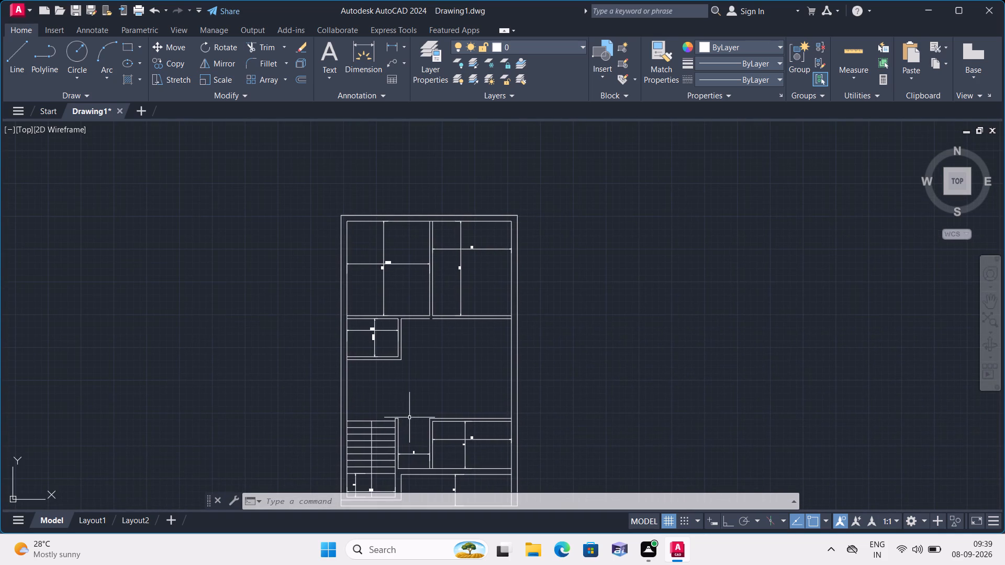
scroll(392, 231, up, 2)
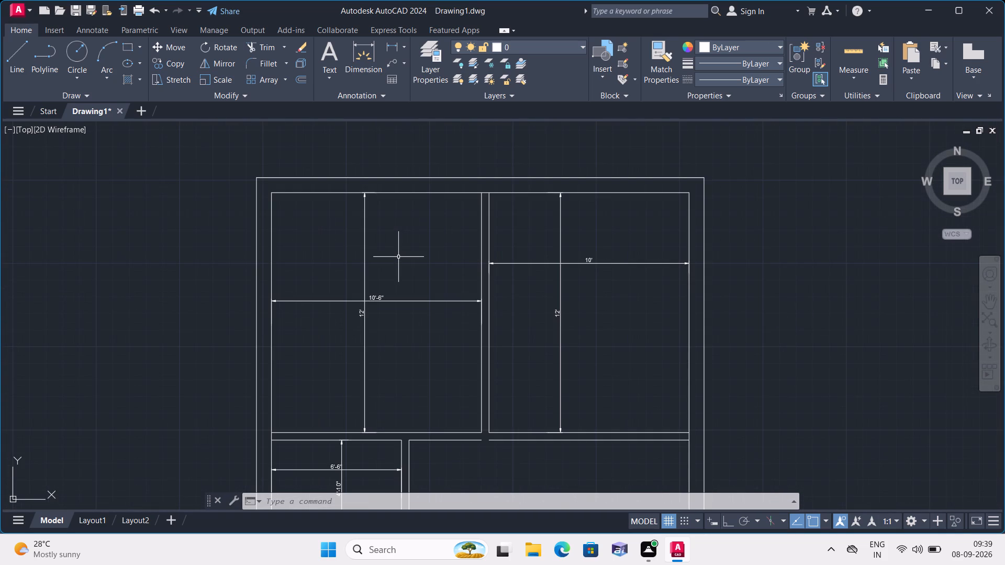
scroll(383, 261, up, 3)
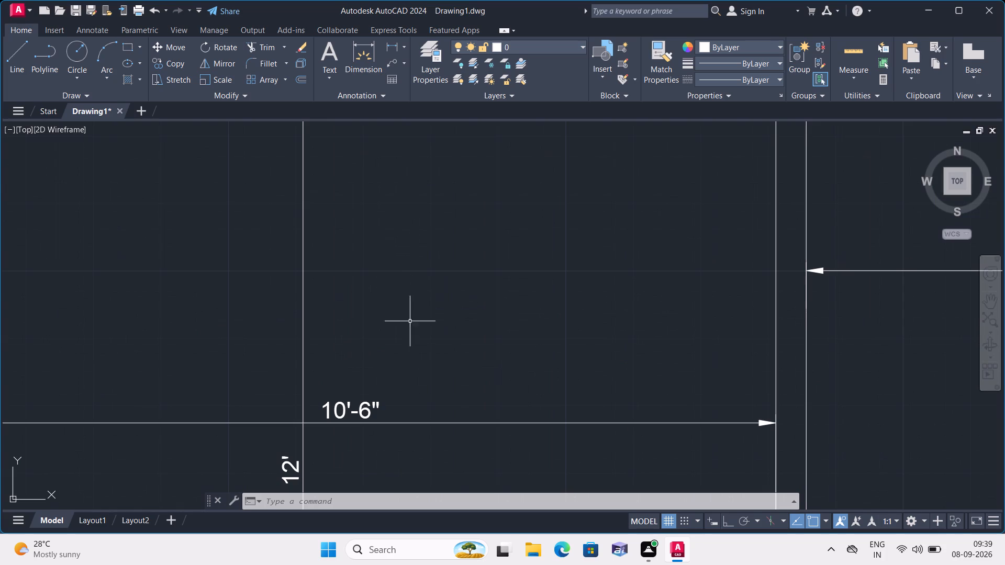
click(433, 422)
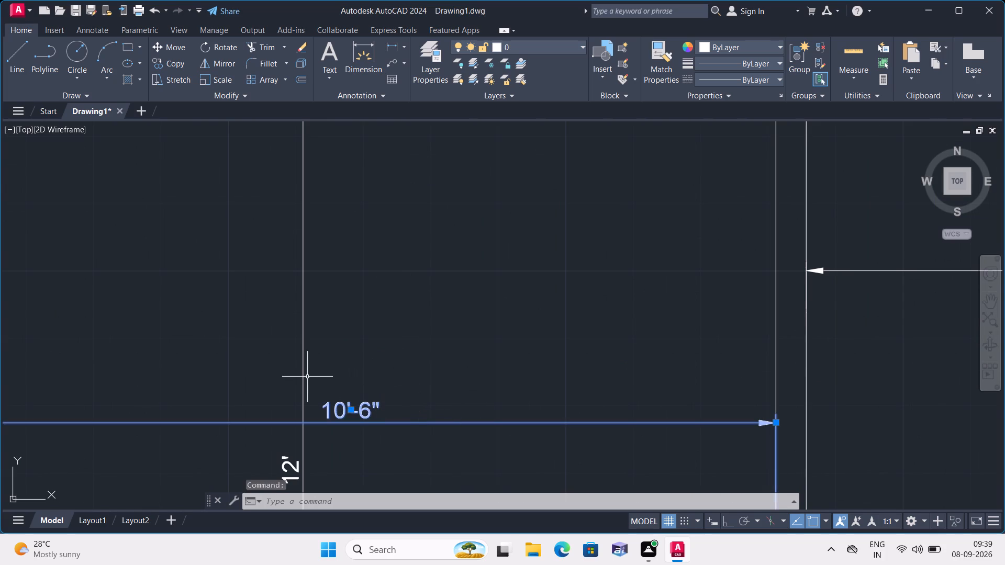
click(301, 380)
scroll(434, 370, down, 1)
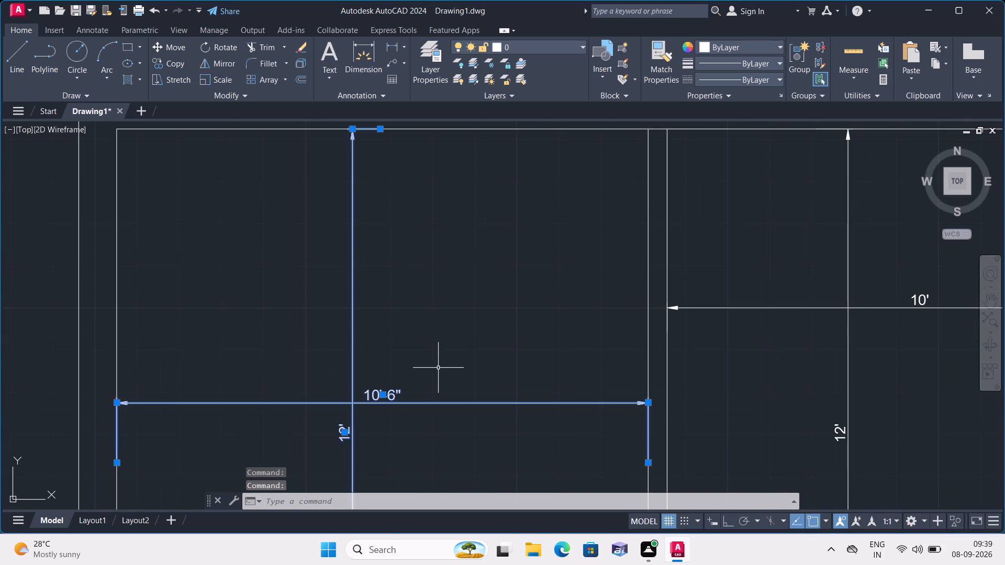
middle_drag(438, 431, 386, 281)
middle_drag(372, 411, 361, 309)
scroll(358, 389, down, 1)
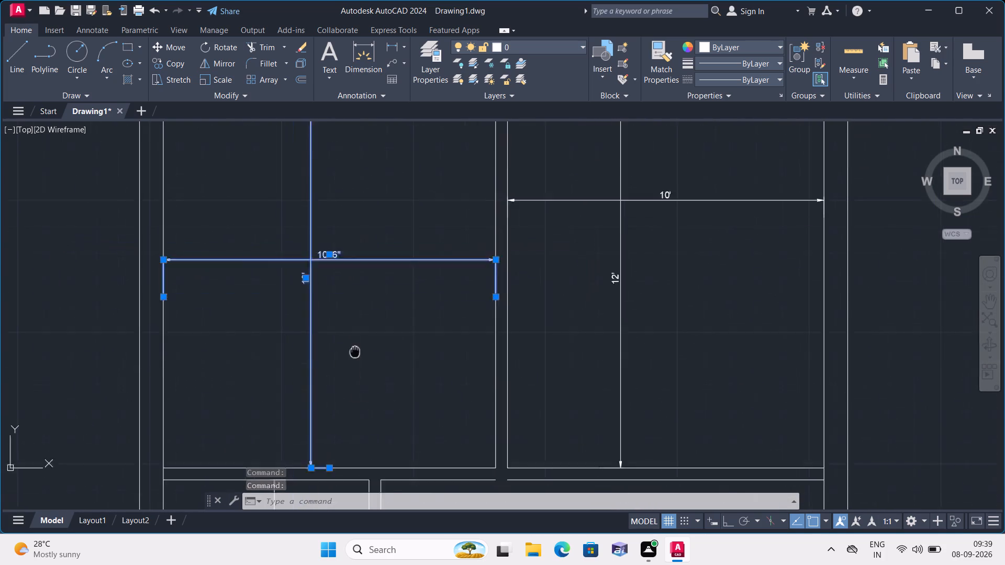
middle_drag(361, 309, 386, 204)
scroll(353, 428, up, 1)
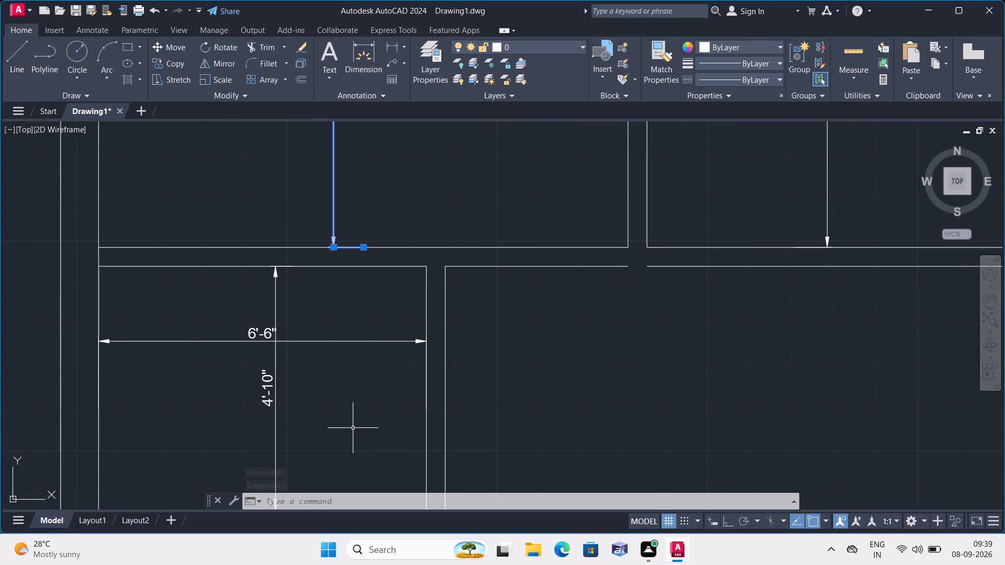
click(333, 342)
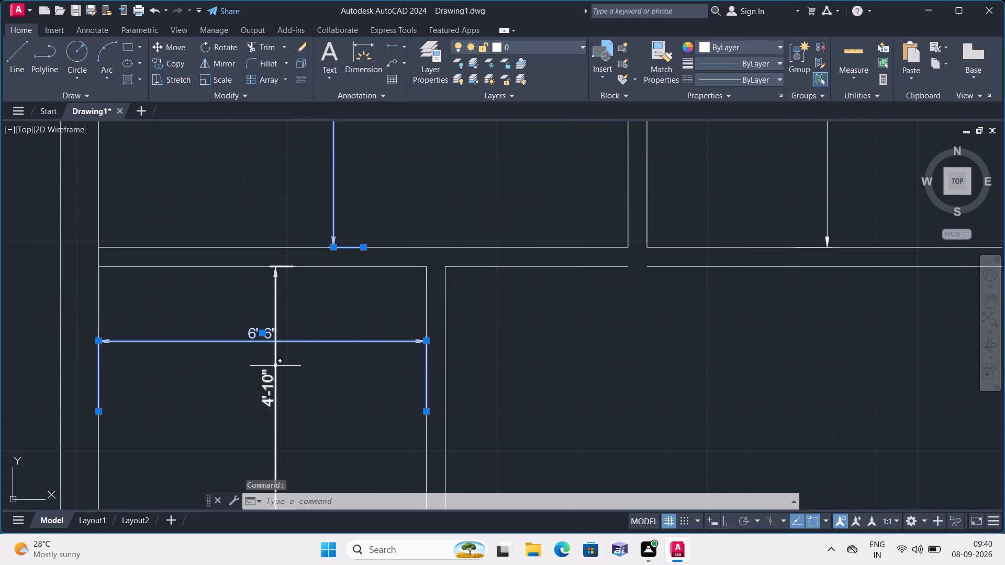
click(274, 366)
scroll(378, 349, down, 4)
scroll(492, 293, up, 3)
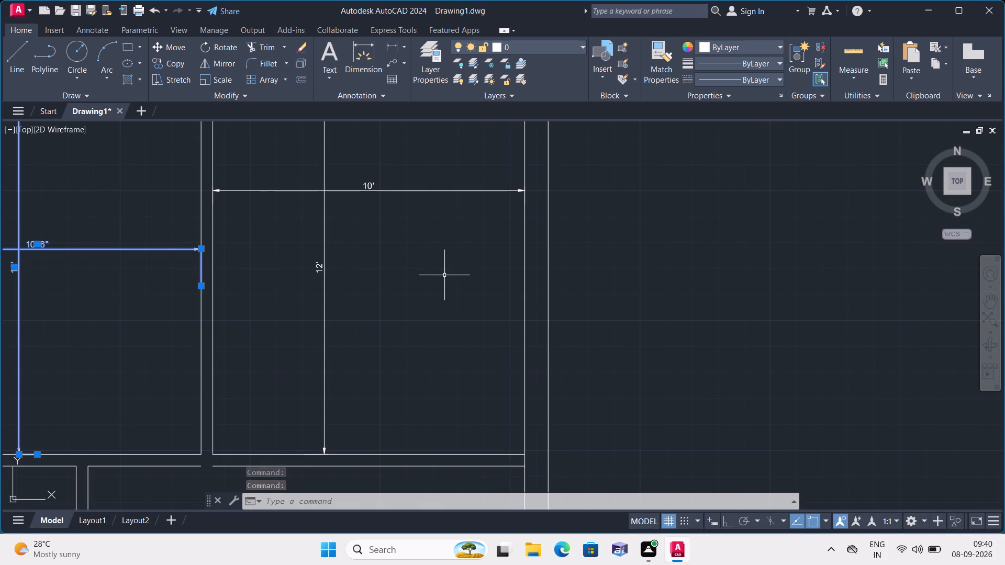
click(404, 165)
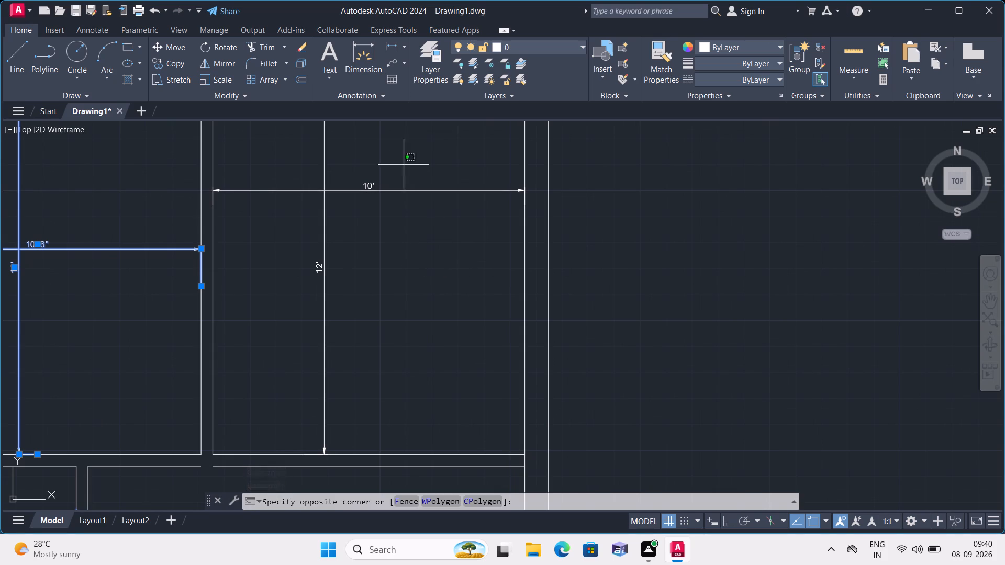
click(309, 246)
scroll(378, 286, down, 1)
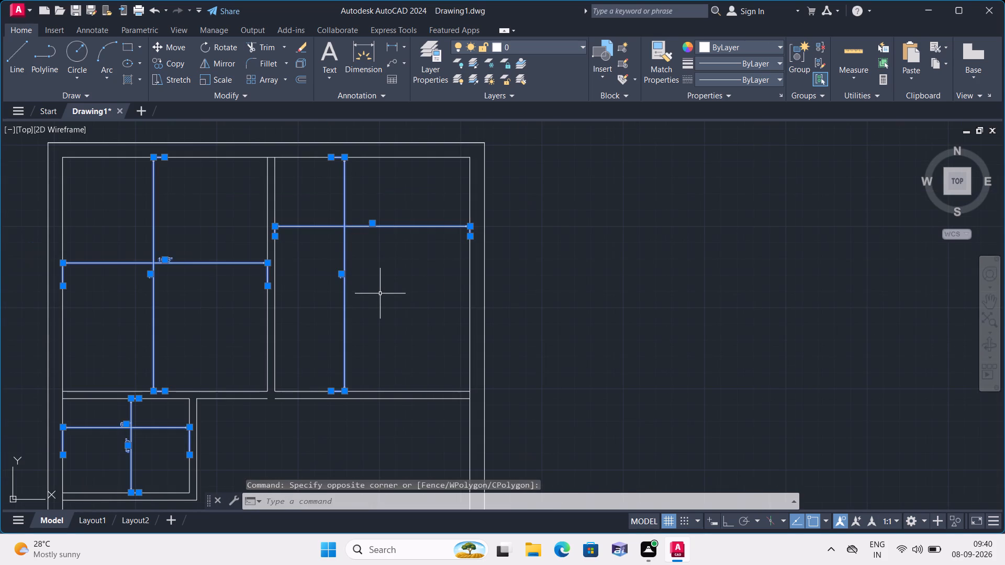
middle_drag(390, 348, 468, 121)
scroll(458, 163, down, 1)
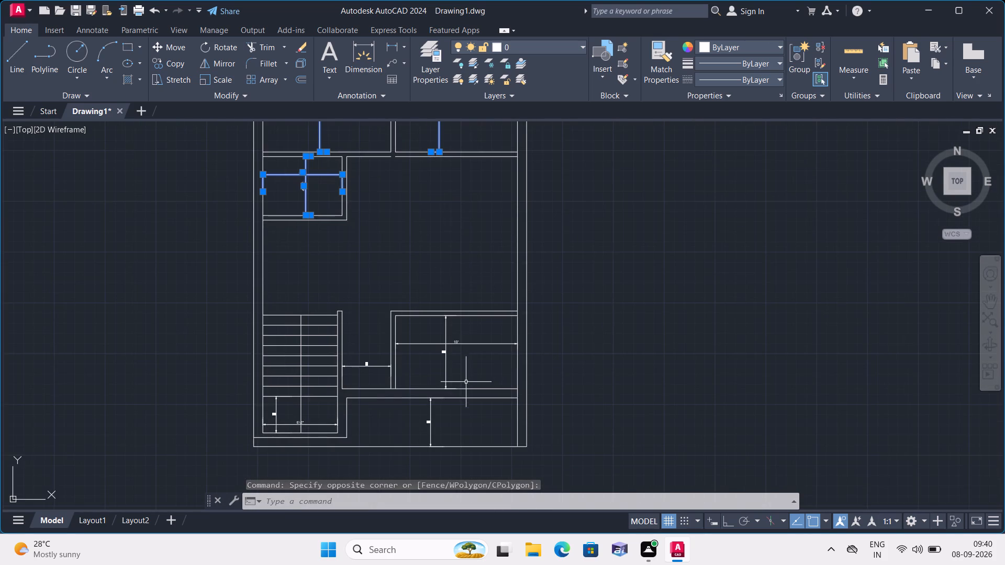
scroll(467, 377, up, 2)
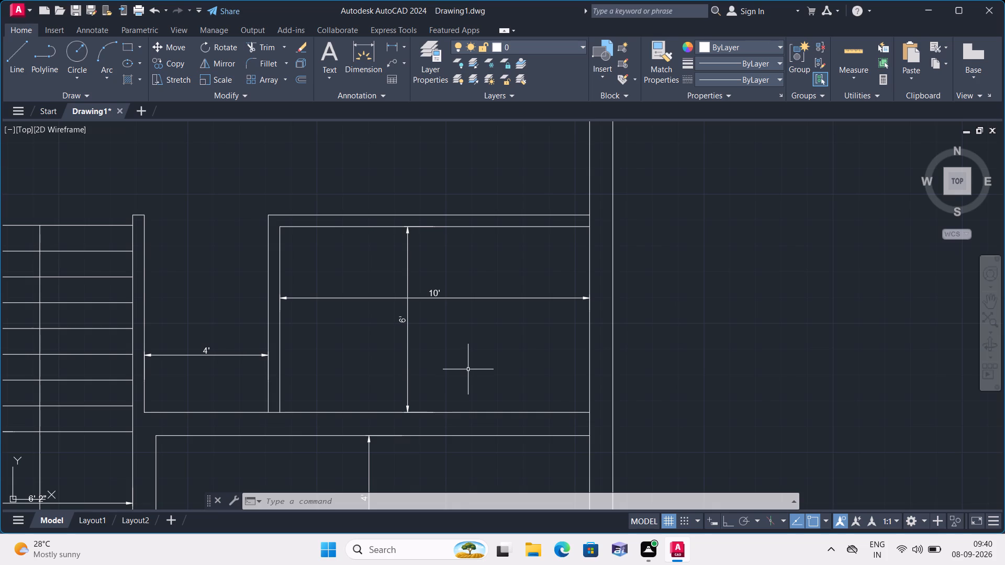
click(406, 334)
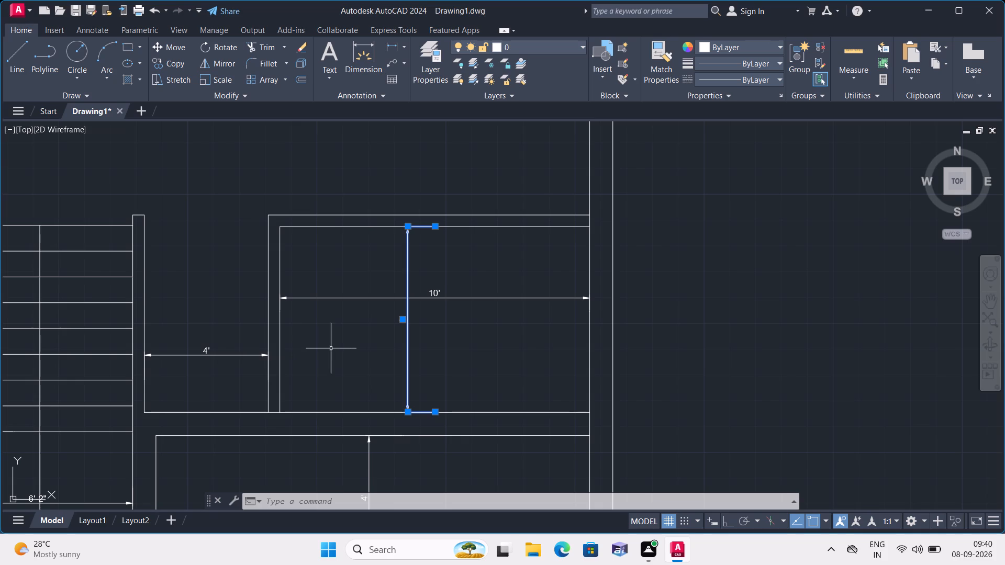
scroll(372, 336, down, 1)
scroll(421, 342, down, 1)
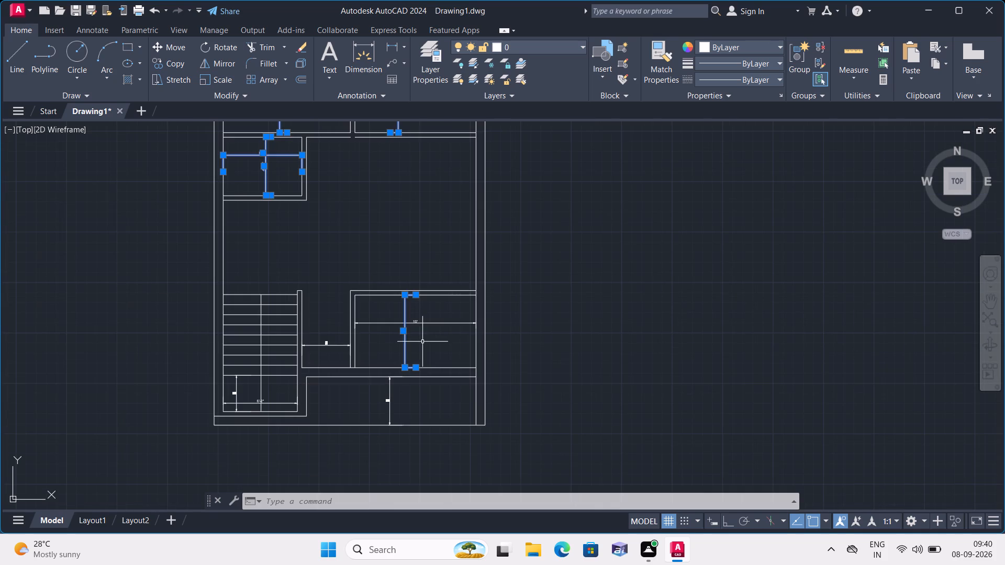
key(Delete)
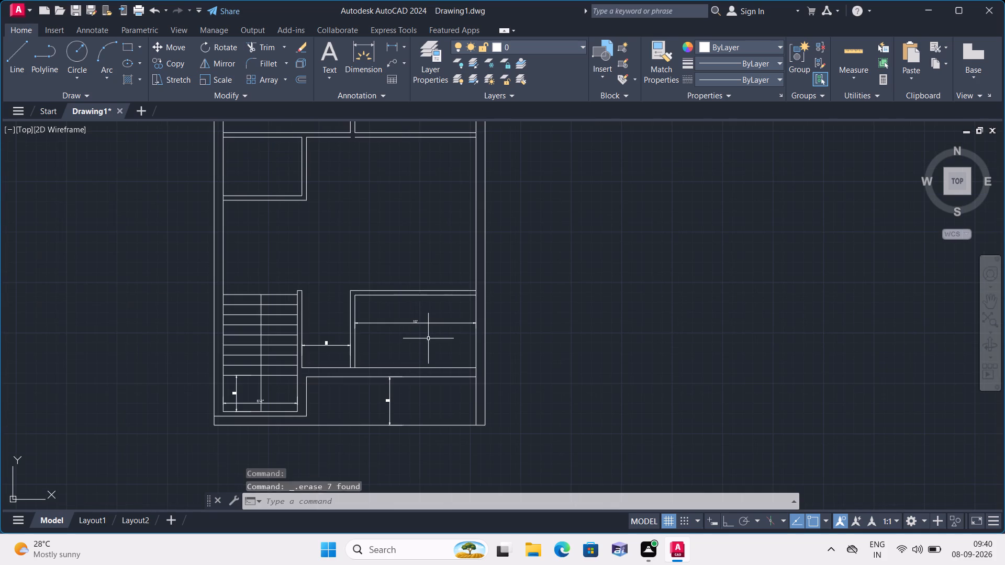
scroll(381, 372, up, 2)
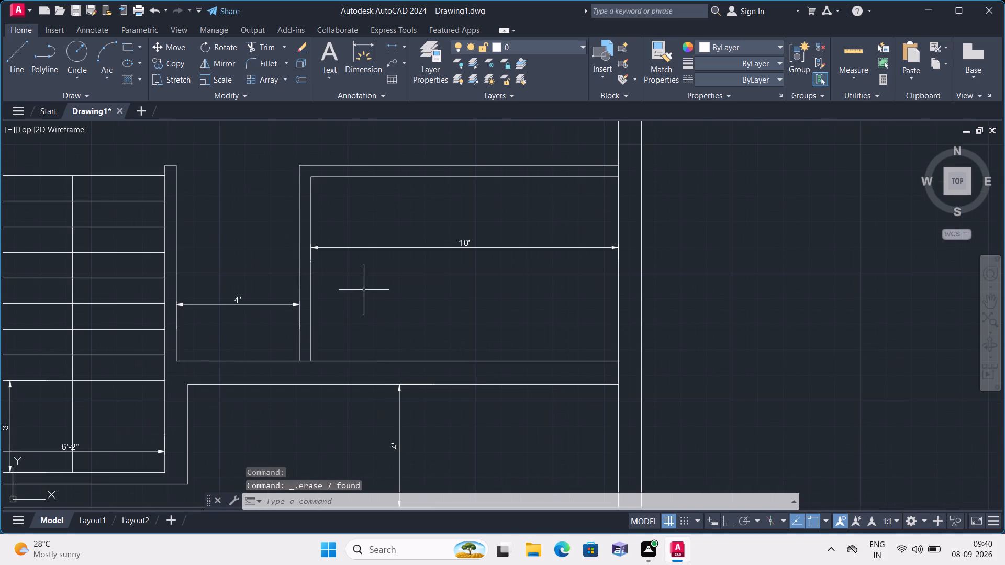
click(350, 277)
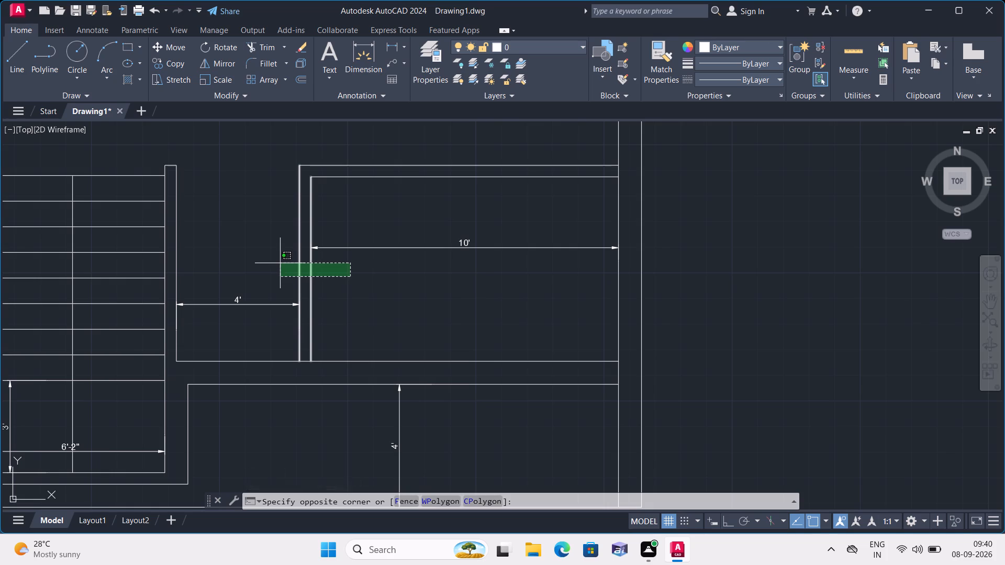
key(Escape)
Offset the right outer wall's inner line 9' inward, toward the staircase.
scroll(393, 282, down, 1)
middle_drag(393, 282, 359, 376)
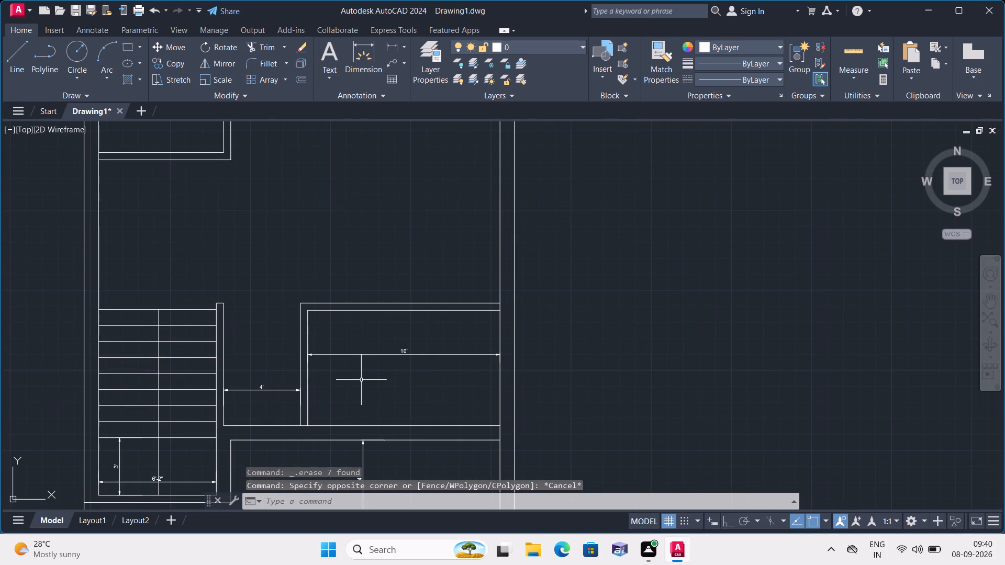
text(offset)
key(space)
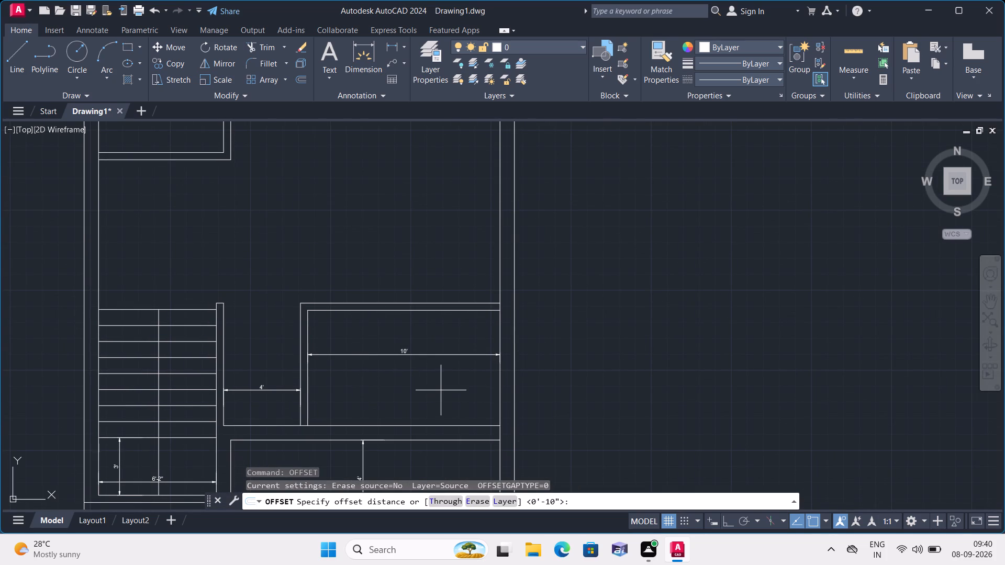
text(9')
key(space)
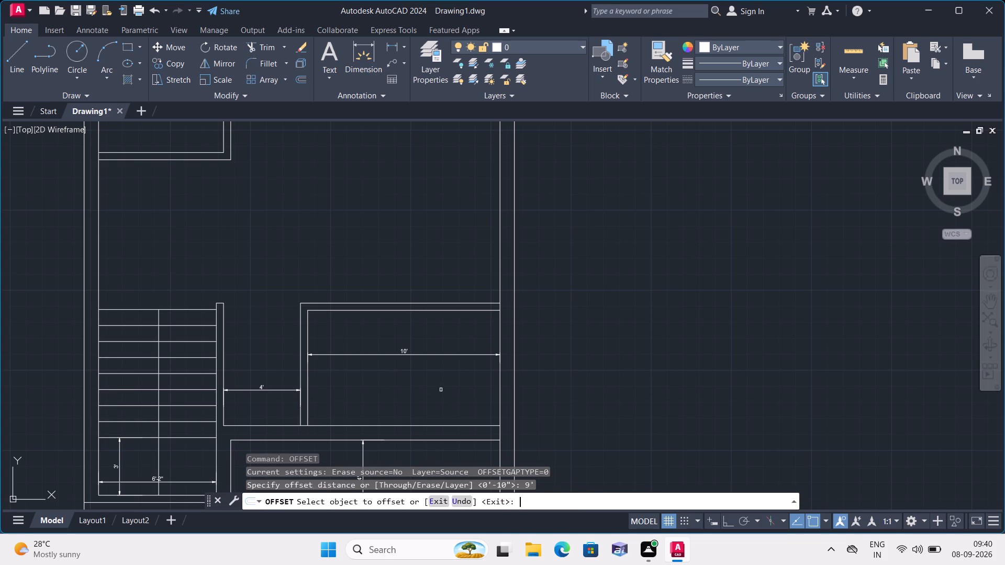
click(498, 397)
click(376, 375)
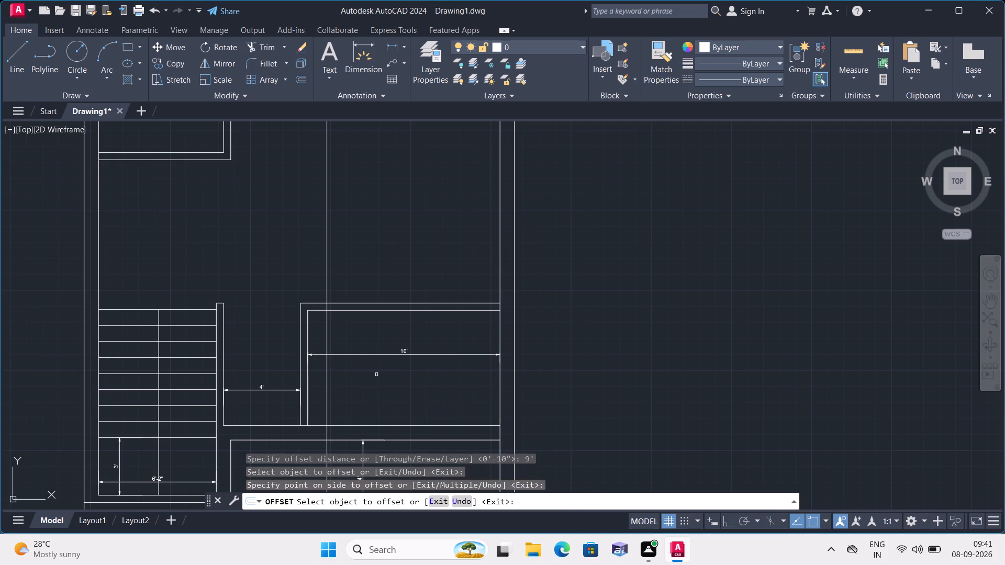
scroll(376, 375, down, 1)
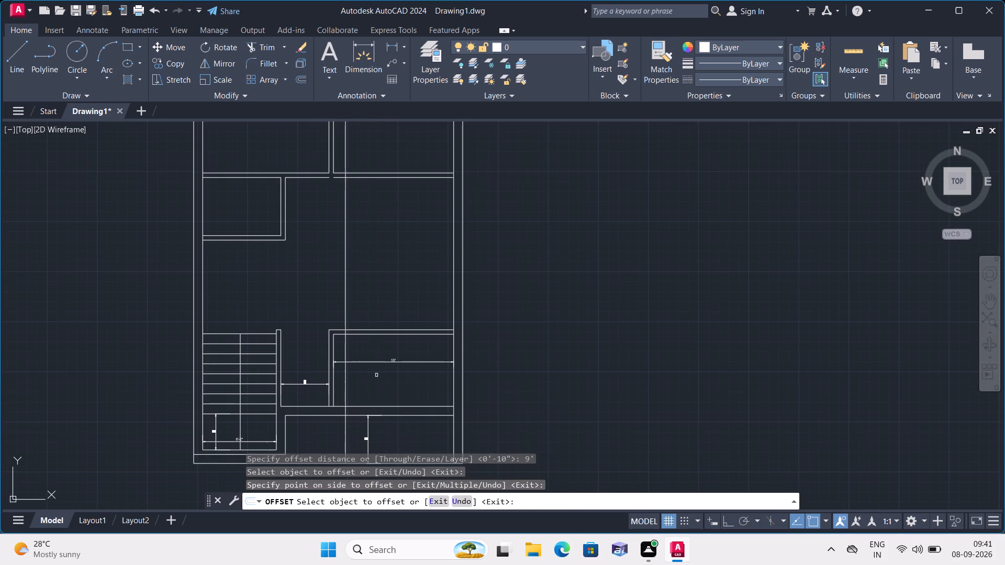
key(space)
Offset the new full-height vertical line 4.5" toward the staircase to form a partition's thickness.
key(space)
text(4.5")
key(space)
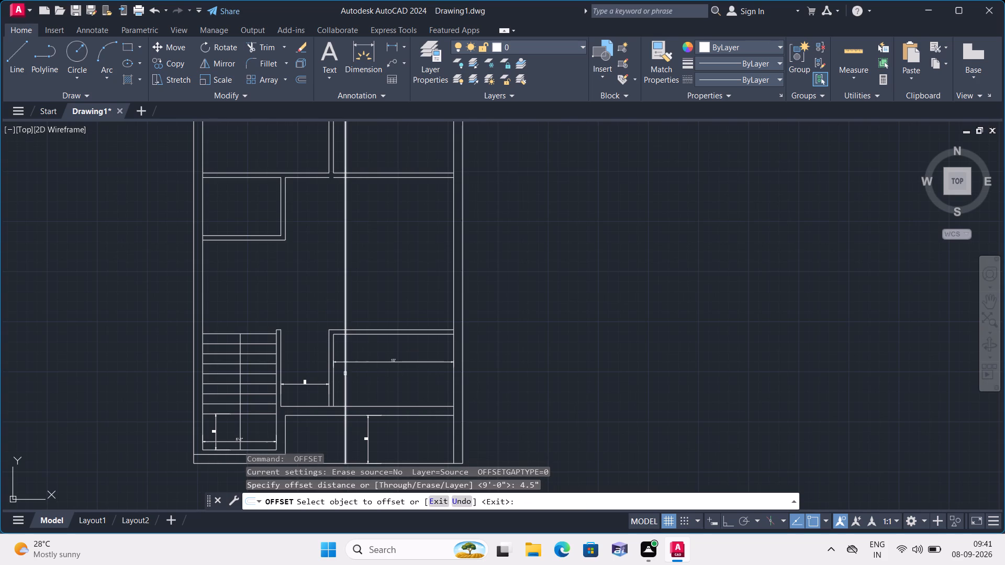
click(347, 375)
click(336, 370)
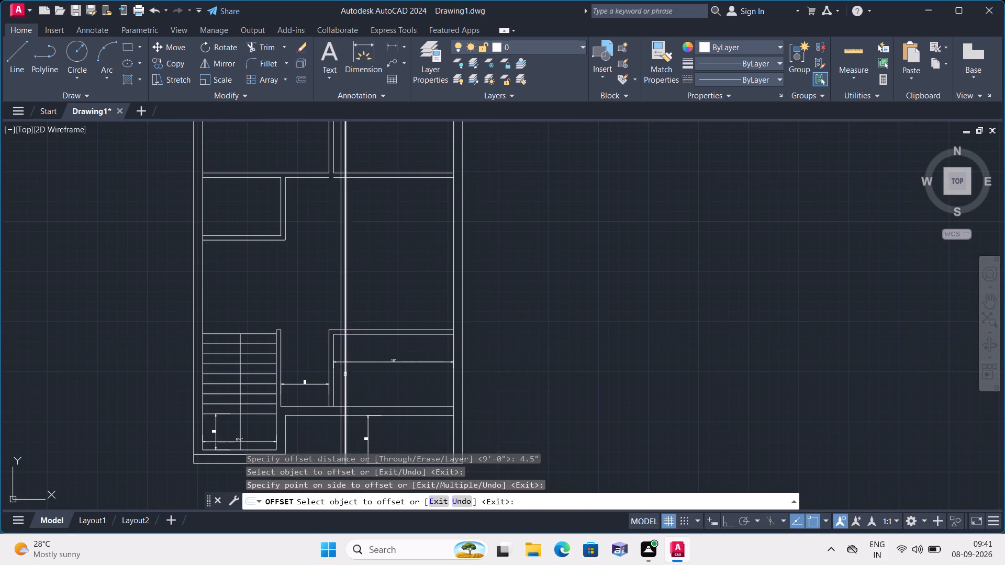
scroll(349, 376, up, 2)
key(space)
Offset the partition's staircase-side line 4' toward the staircase, across the passage.
key(space)
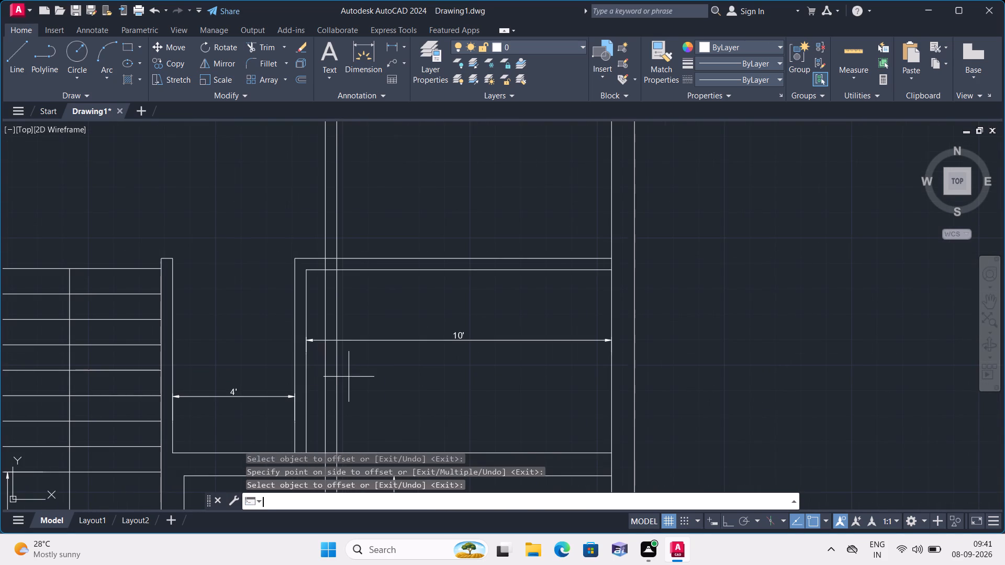
text(4')
key(space)
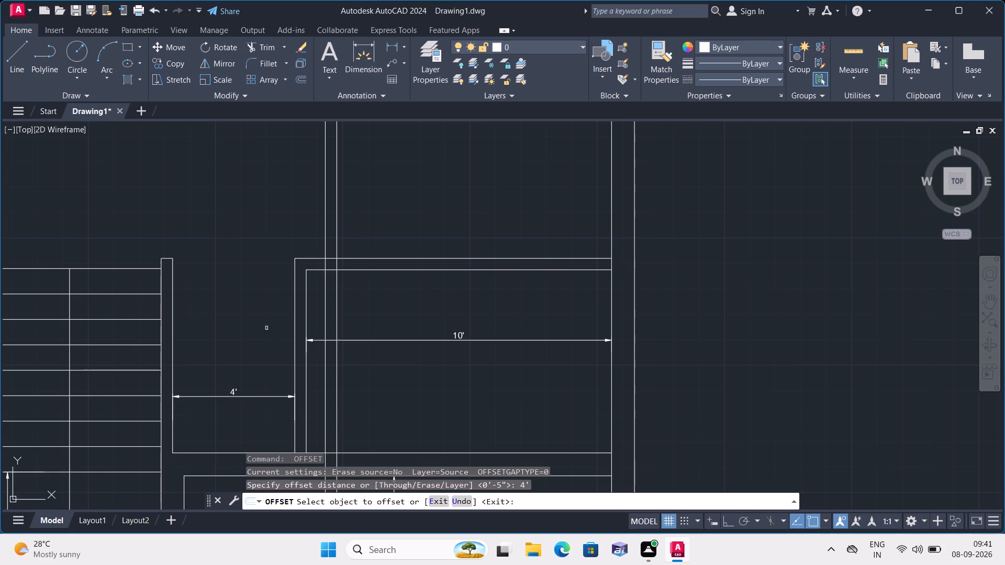
click(326, 369)
click(254, 343)
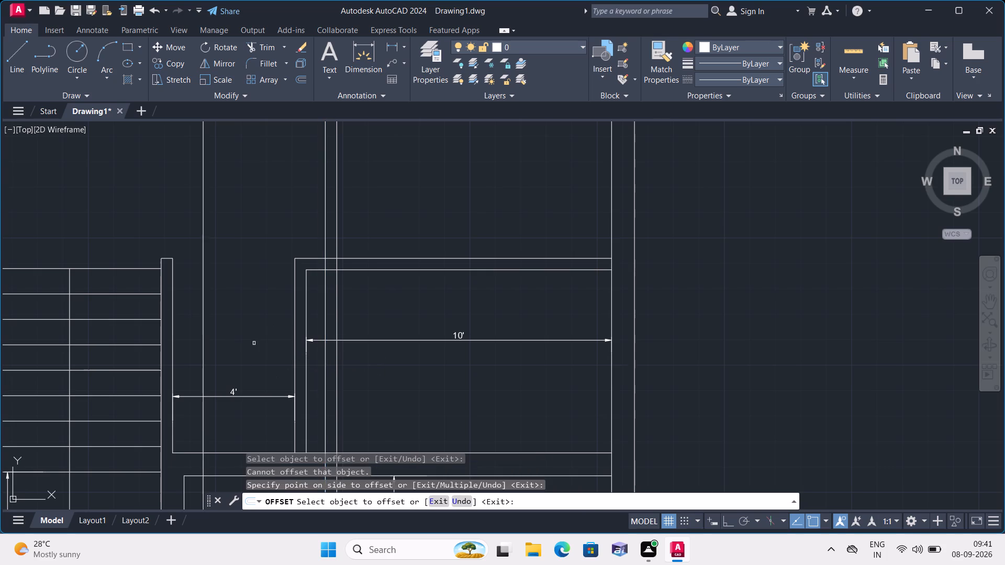
scroll(234, 317, down, 1)
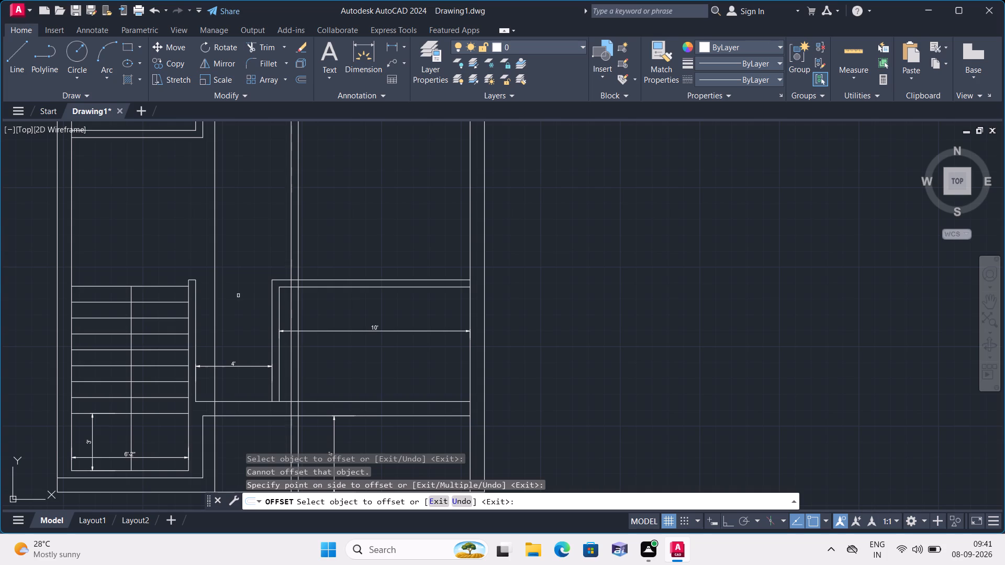
click(238, 296)
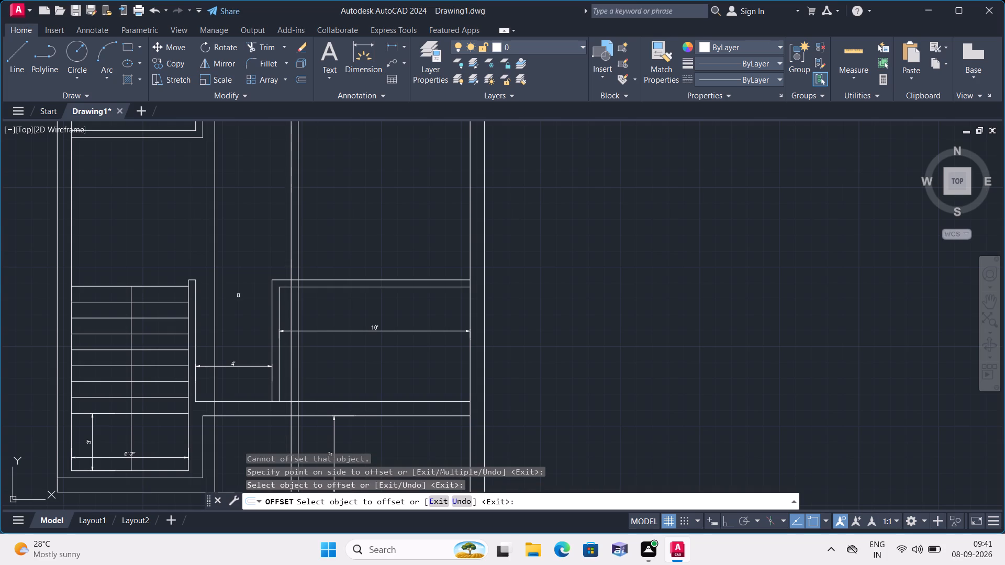
key(space)
Offset the vertical line in the passage 4.5" toward the staircase to form a second partition's thickness.
key(space)
text(4.5")
key(space)
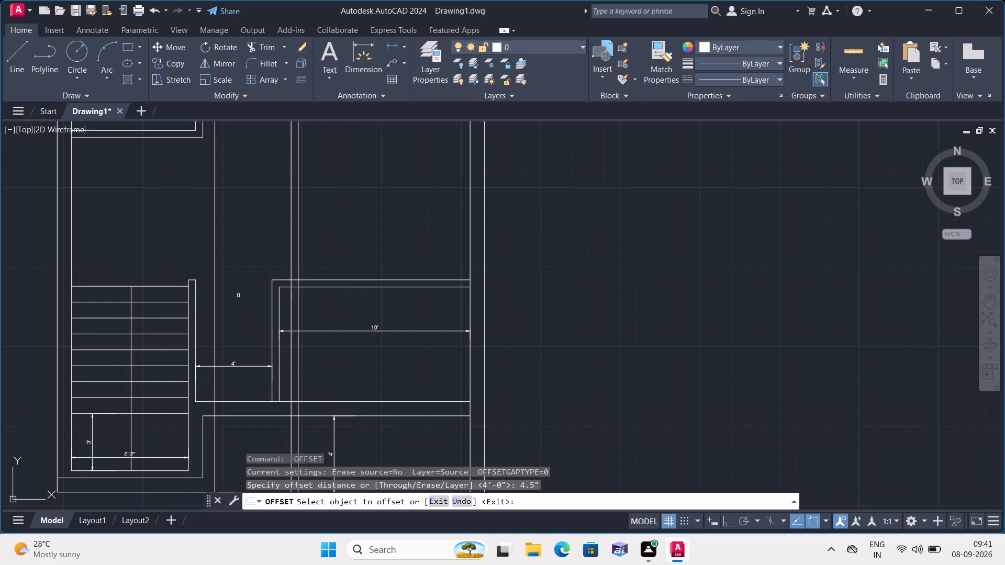
click(214, 258)
click(198, 243)
middle_drag(188, 226, 166, 318)
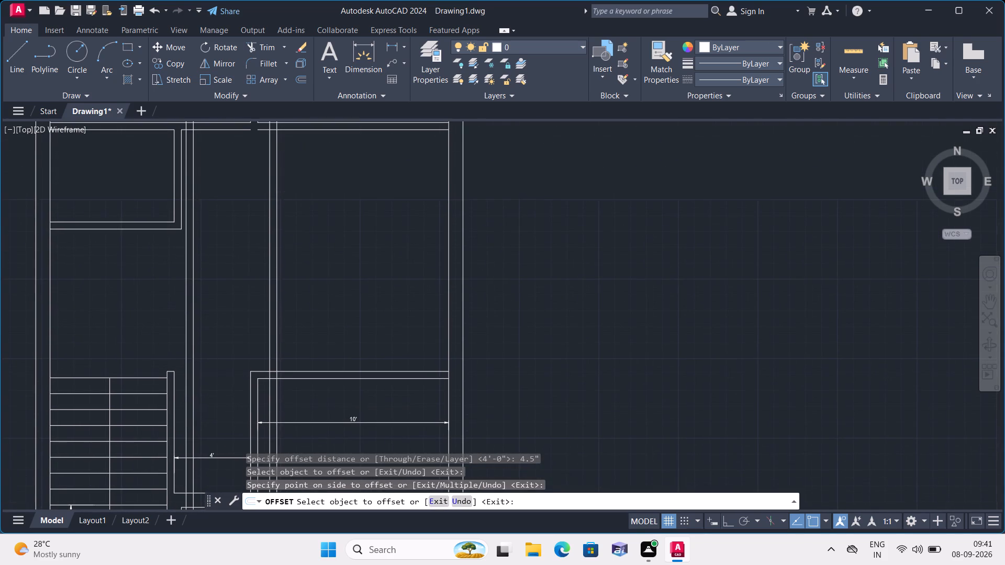
Trim away the lower-right room's old staircase-side wall lines and cut its upper wall lines back to the new partition.
key(Escape)
text(trim)
key(space)
middle_drag(363, 450, 374, 412)
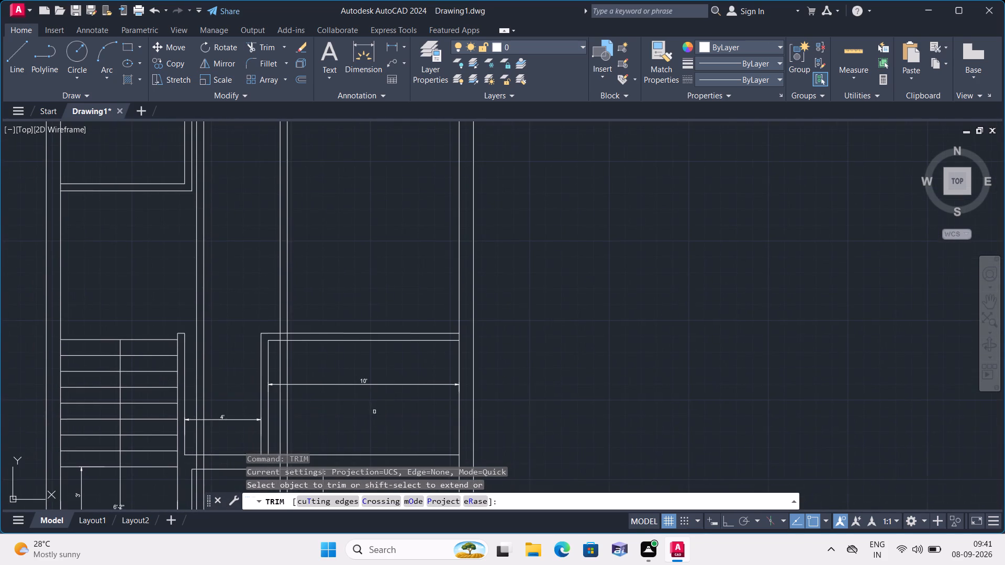
scroll(266, 401, up, 1)
click(276, 404)
click(229, 383)
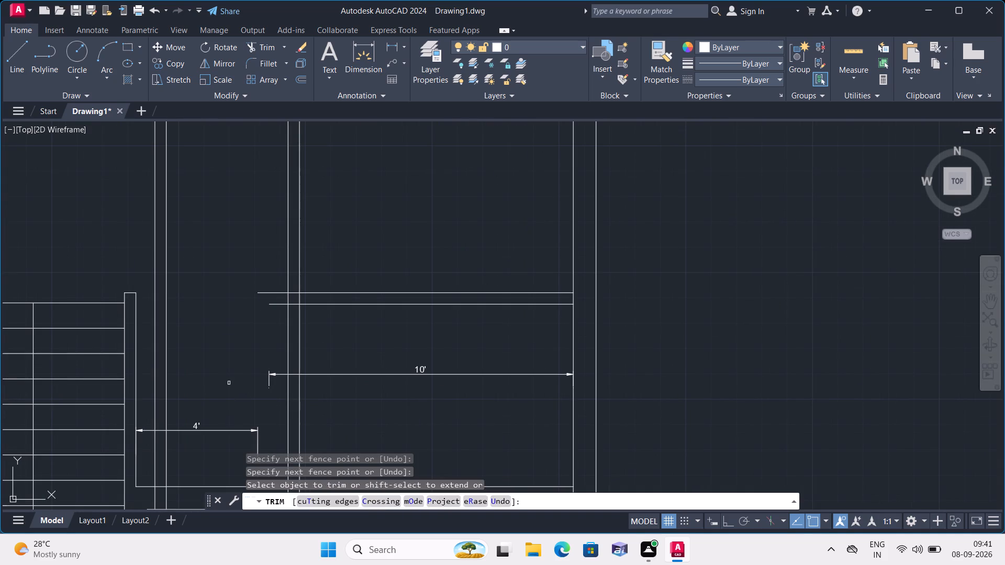
click(272, 274)
click(274, 337)
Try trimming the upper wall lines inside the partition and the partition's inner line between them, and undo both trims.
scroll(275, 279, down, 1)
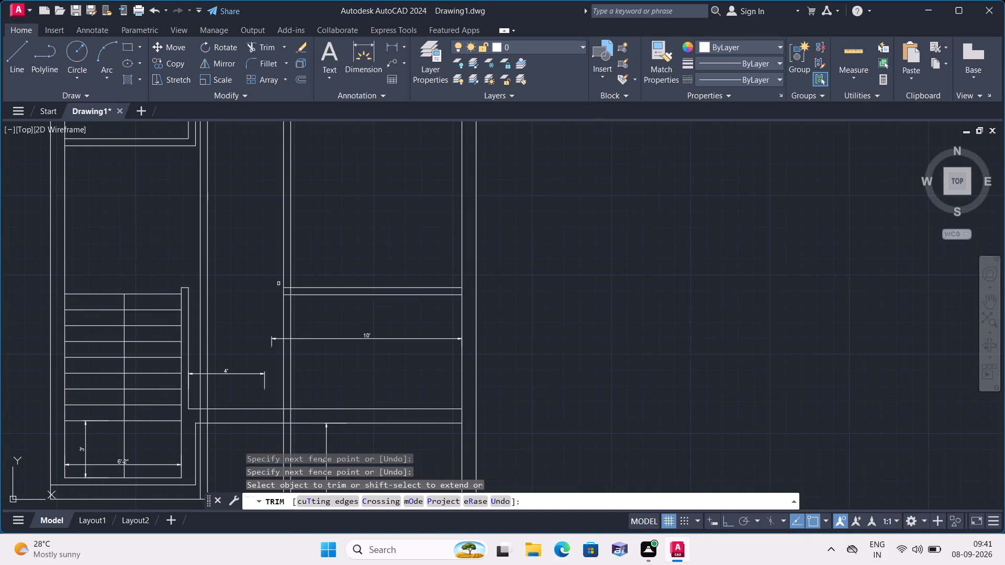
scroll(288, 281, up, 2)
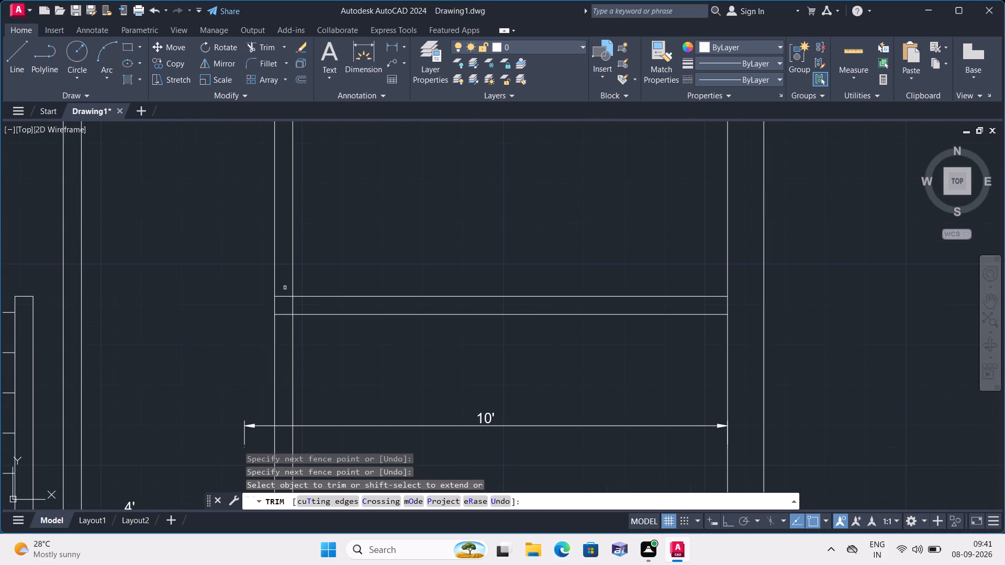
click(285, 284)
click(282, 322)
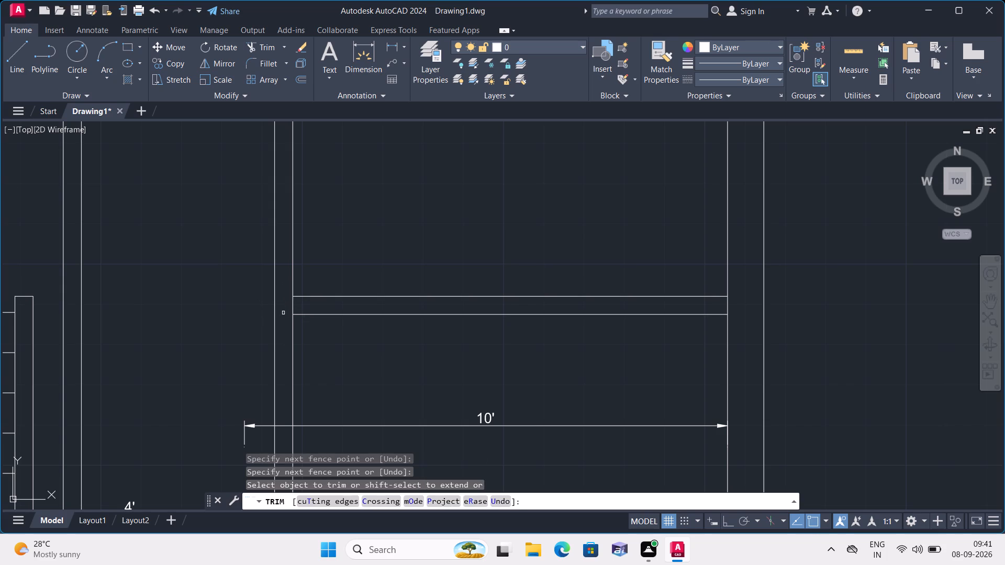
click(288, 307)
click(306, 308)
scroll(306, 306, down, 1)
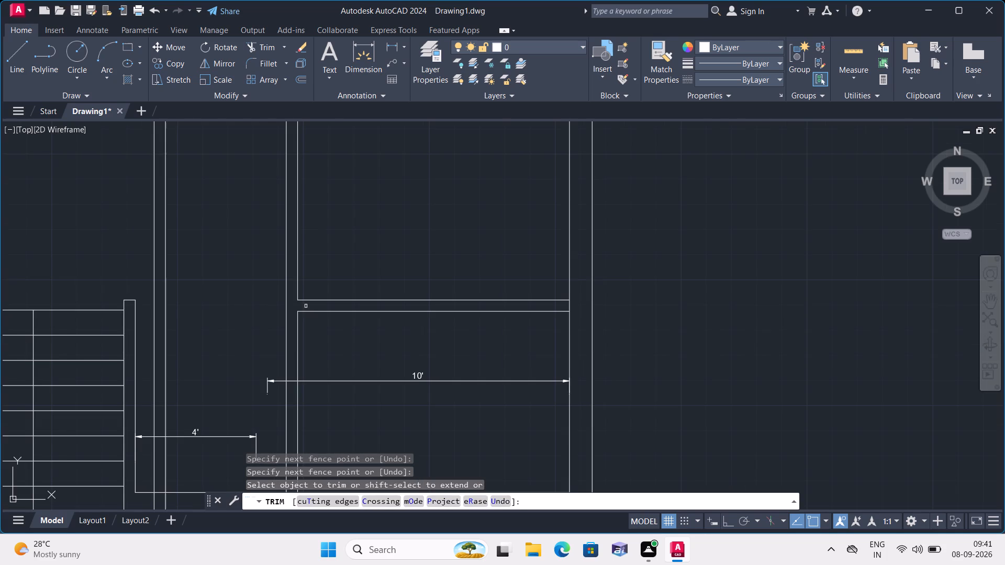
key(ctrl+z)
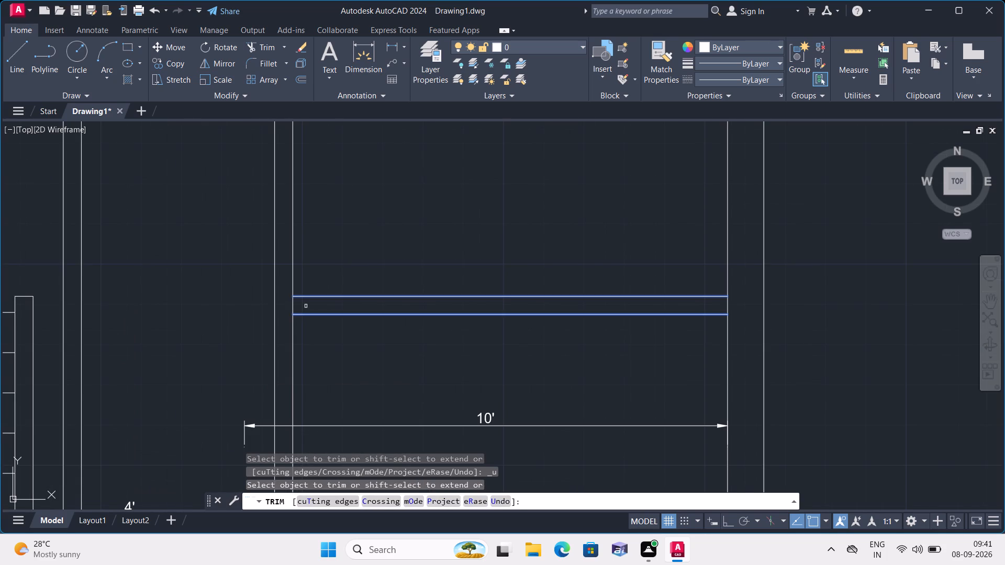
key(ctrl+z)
Trim the overlapping segments where the new partition meets the lower-right room's upper wall to form a clean corner.
scroll(292, 299, up, 1)
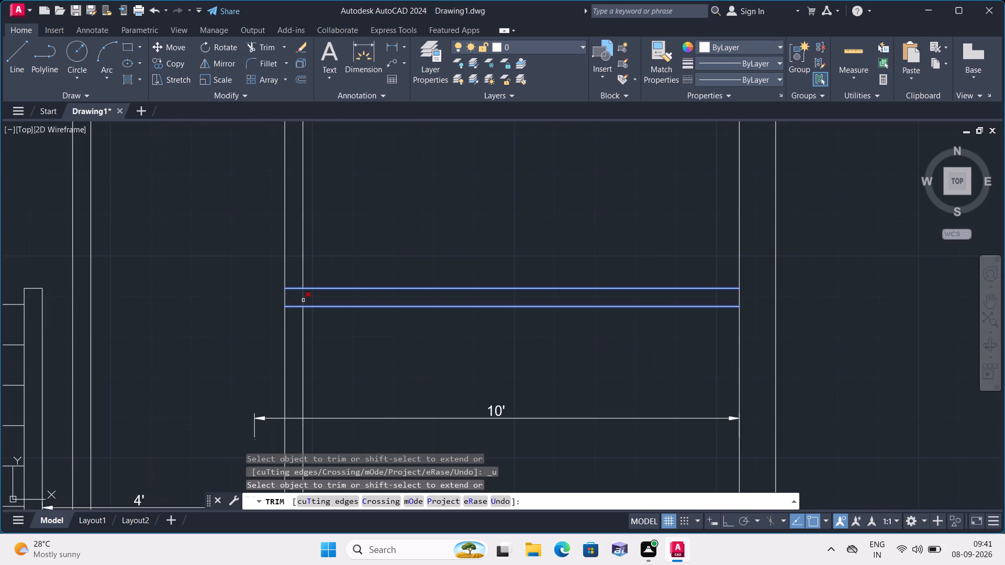
click(303, 298)
click(294, 306)
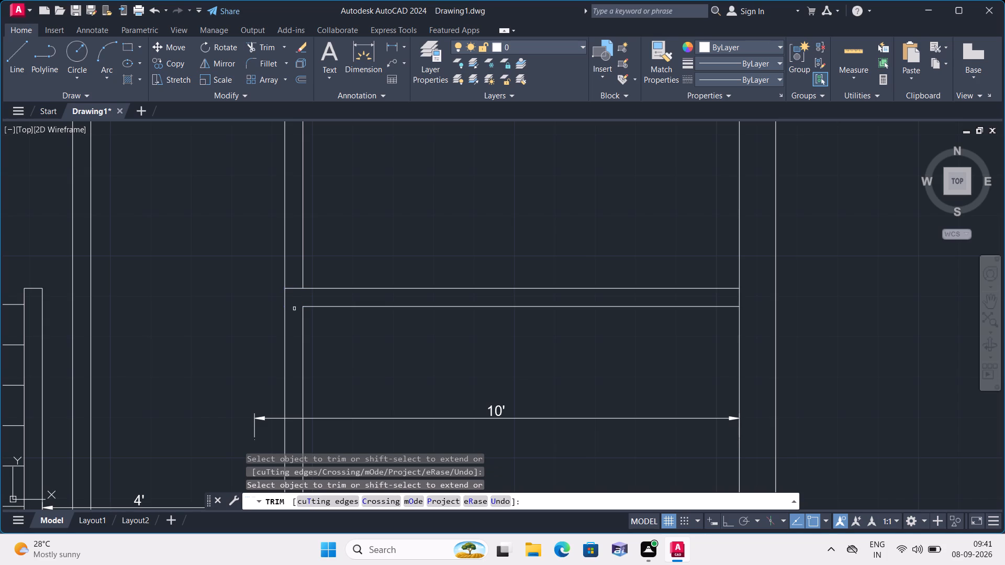
scroll(294, 309, down, 1)
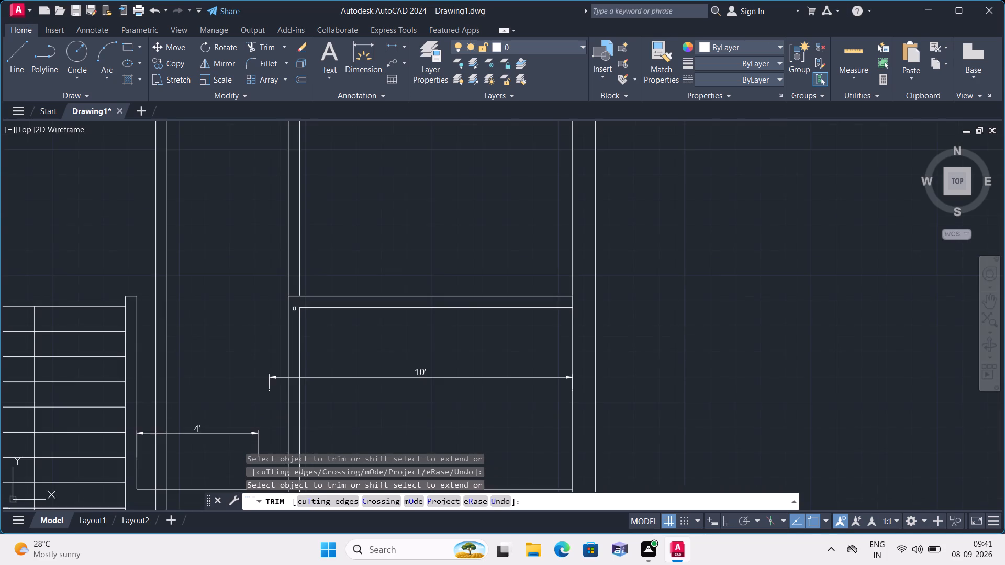
scroll(294, 309, down, 1)
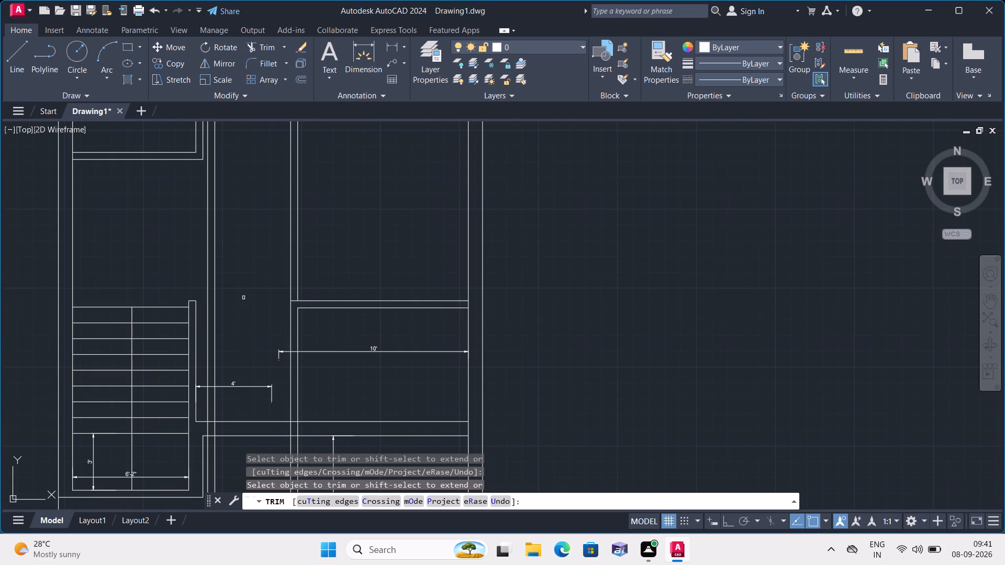
middle_drag(243, 298, 243, 344)
key(Escape)
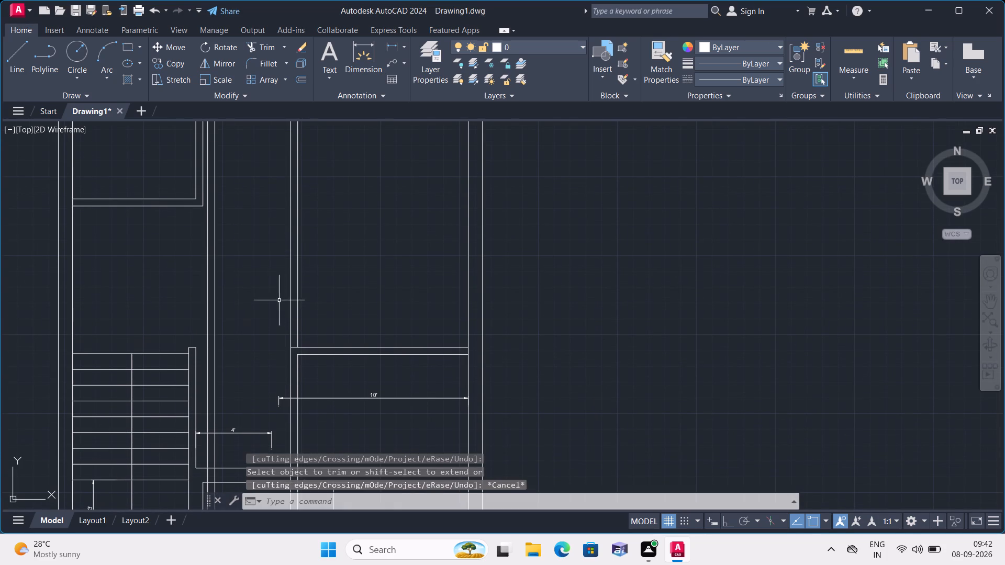
Remove both new partition lines above the lower-right room's upper wall, trimming the outer one and erasing the inner one.
click(298, 300)
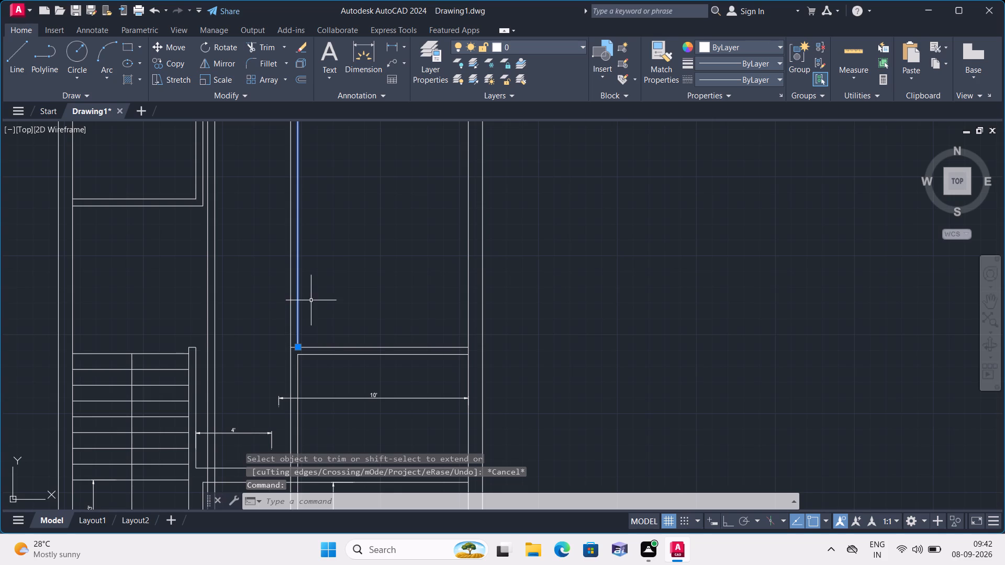
scroll(309, 302, up, 1)
key(Escape)
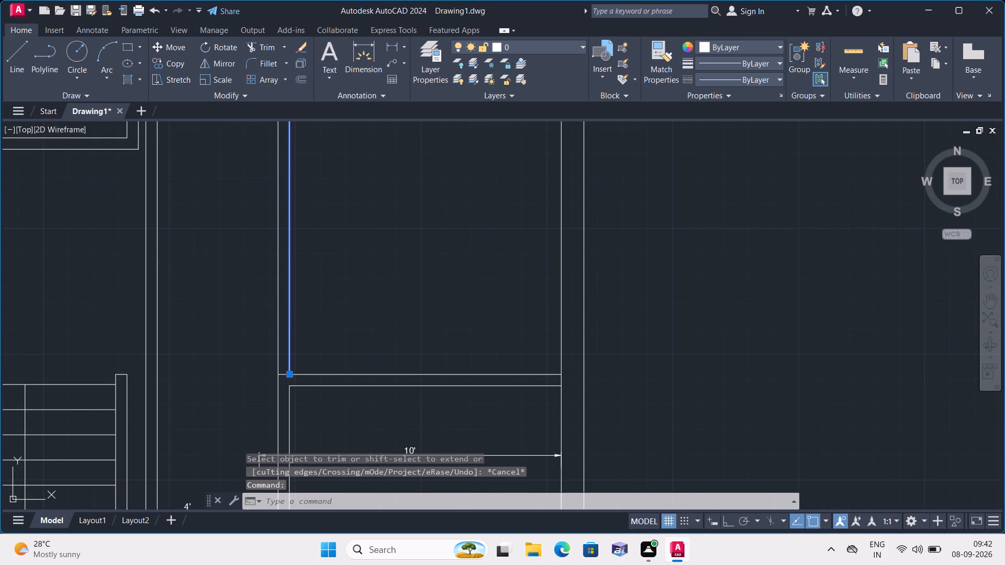
key(space)
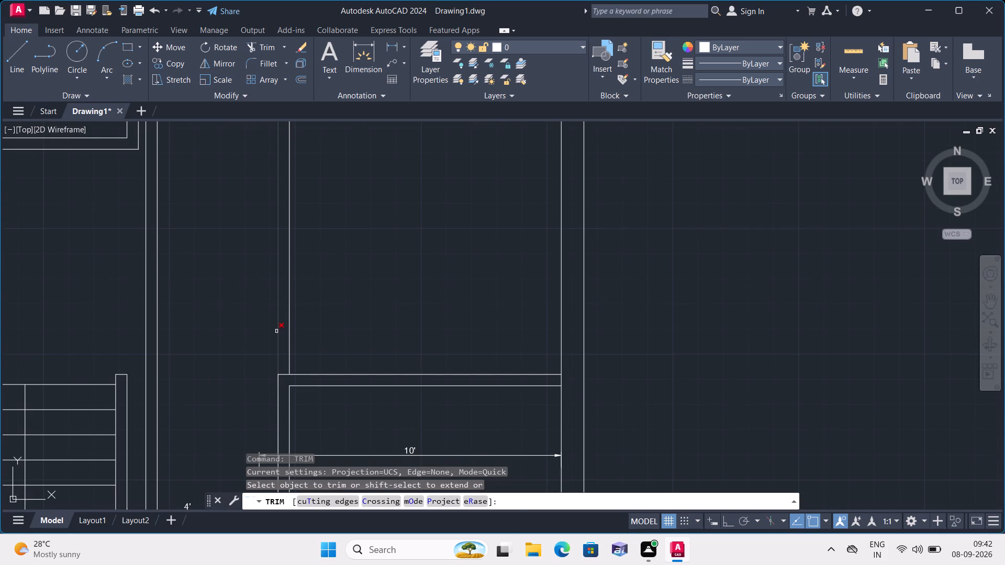
click(276, 331)
scroll(277, 319, down, 2)
middle_drag(254, 314, 254, 320)
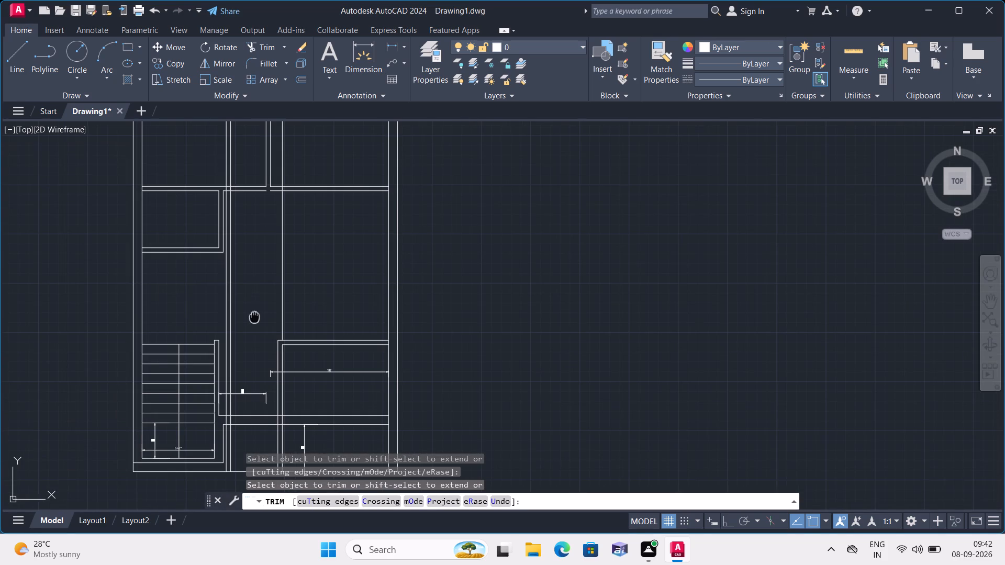
middle_drag(254, 320, 253, 338)
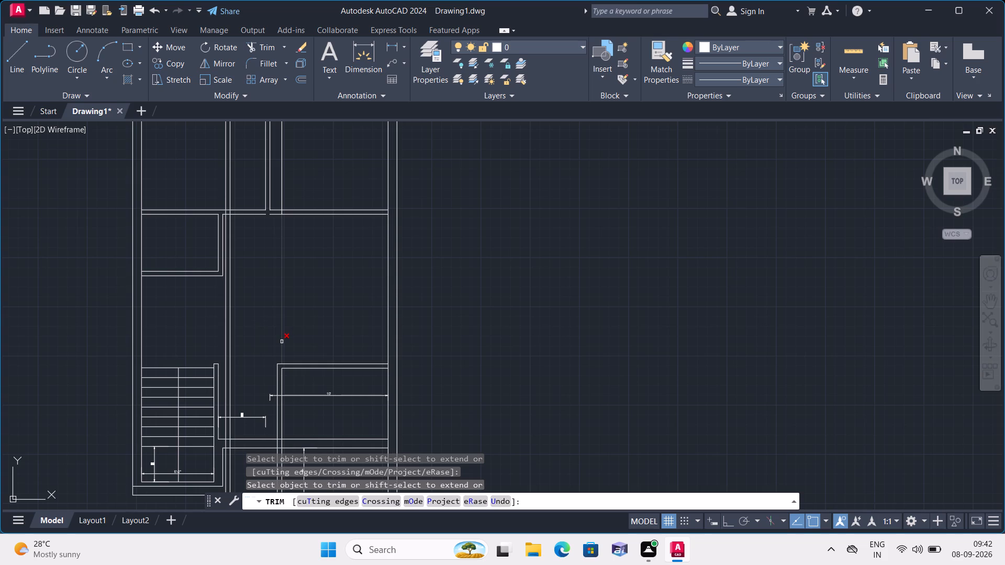
key(Escape)
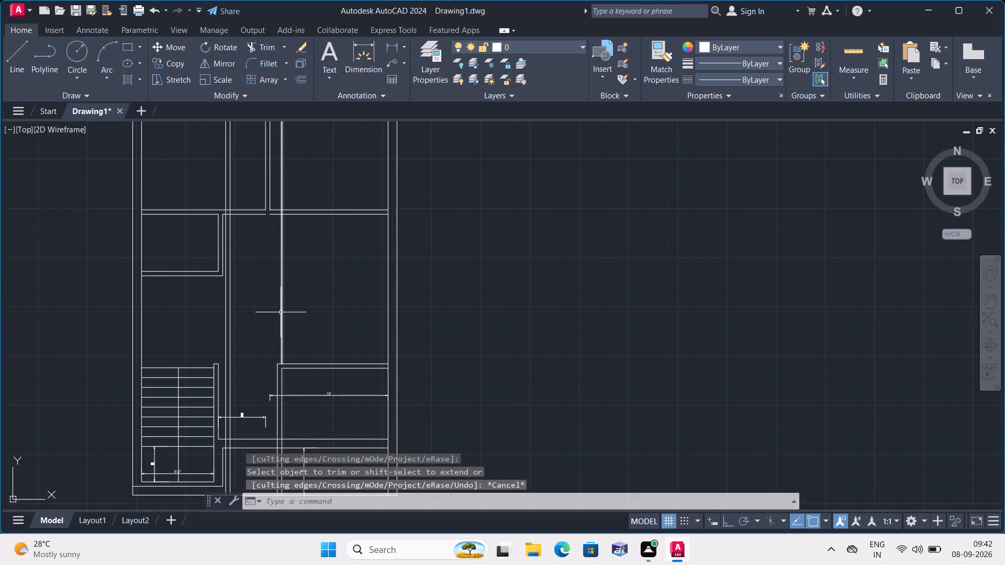
click(280, 313)
key(Delete)
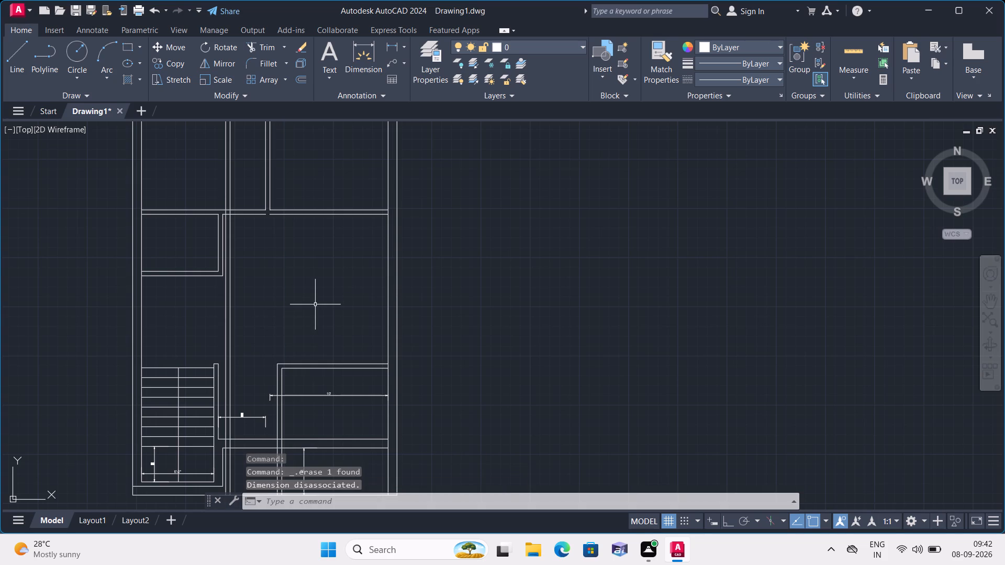
Erase the outdated passage dimension and lower-right room width dimension.
scroll(310, 308, up, 1)
middle_drag(311, 439, 319, 401)
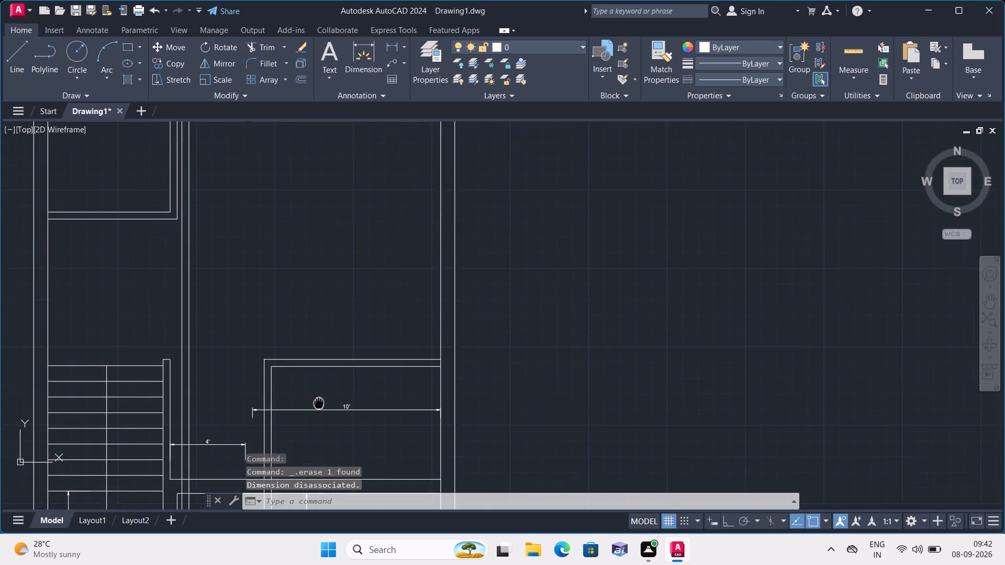
middle_drag(319, 401, 320, 392)
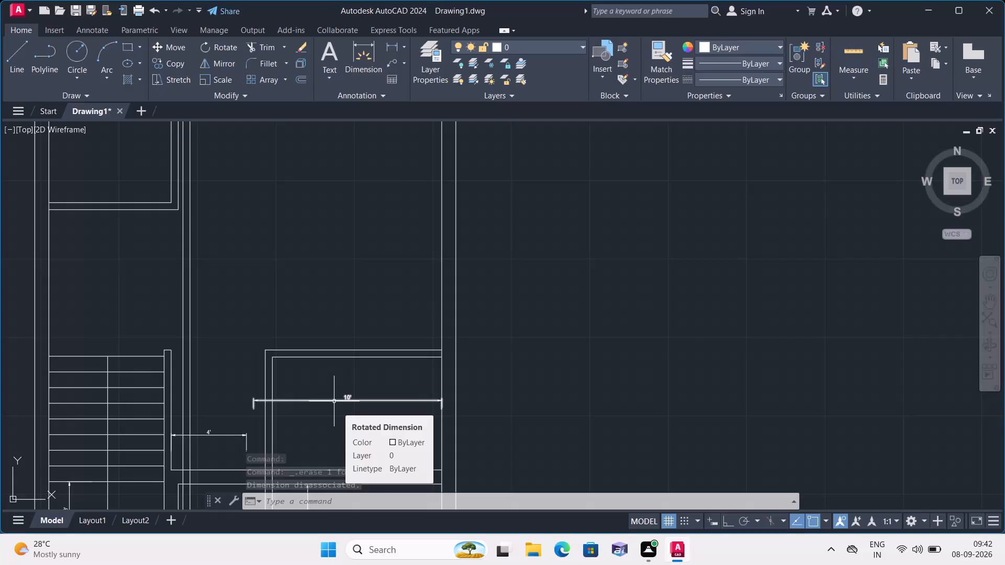
click(207, 435)
click(307, 401)
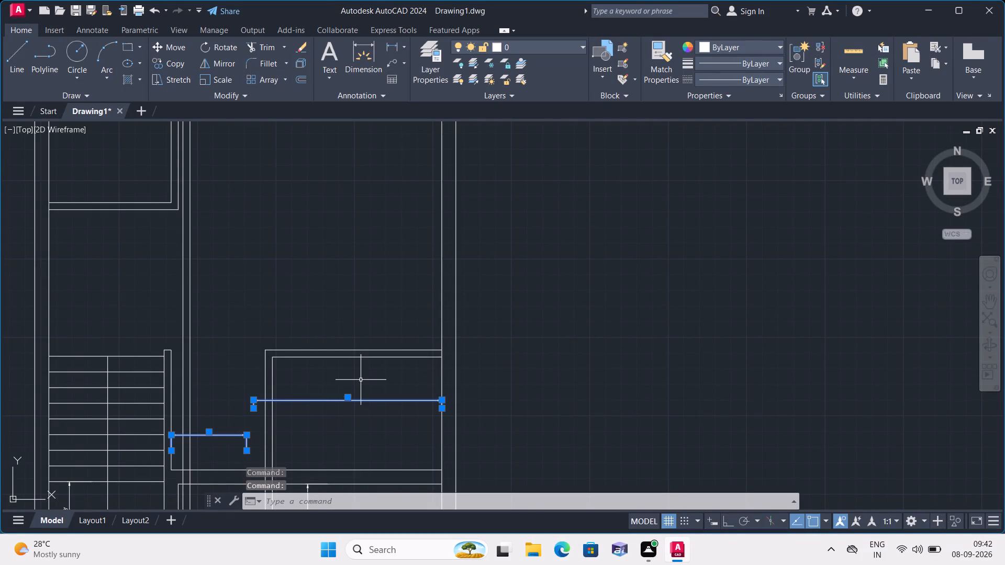
key(Delete)
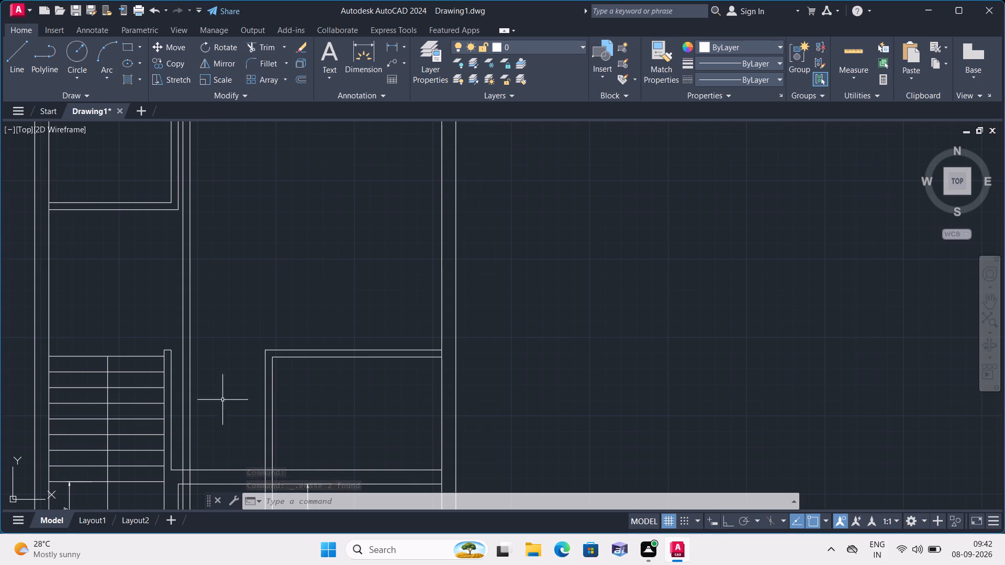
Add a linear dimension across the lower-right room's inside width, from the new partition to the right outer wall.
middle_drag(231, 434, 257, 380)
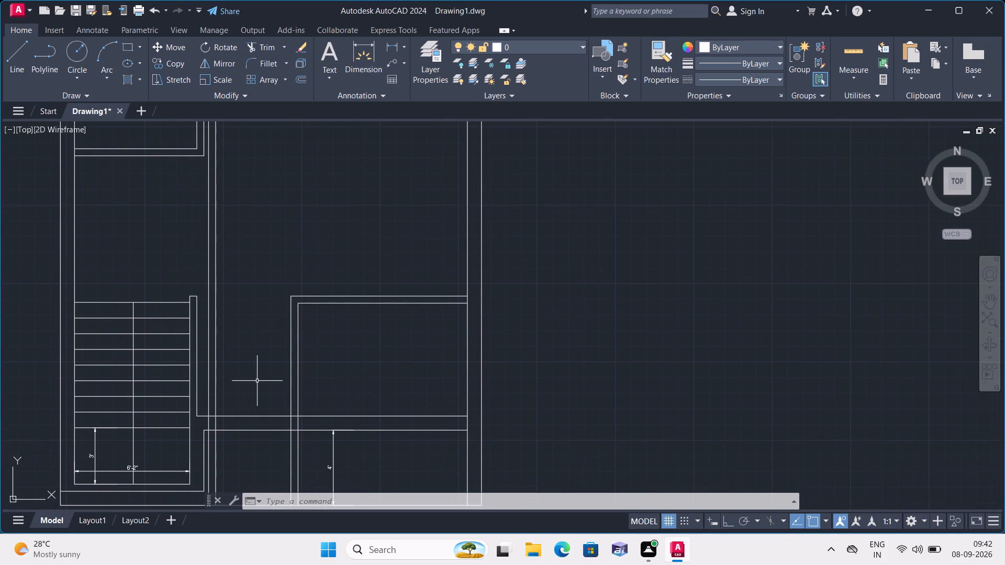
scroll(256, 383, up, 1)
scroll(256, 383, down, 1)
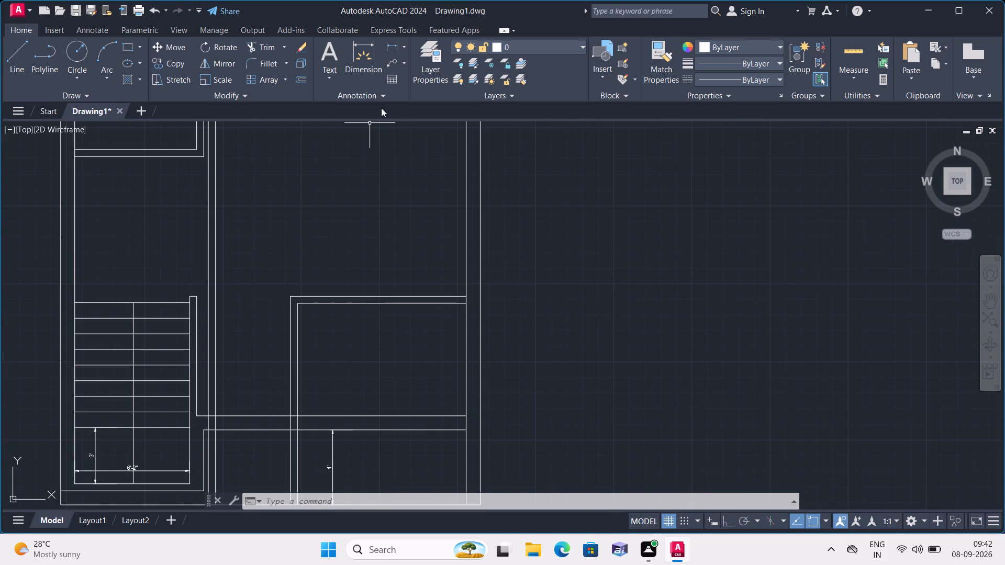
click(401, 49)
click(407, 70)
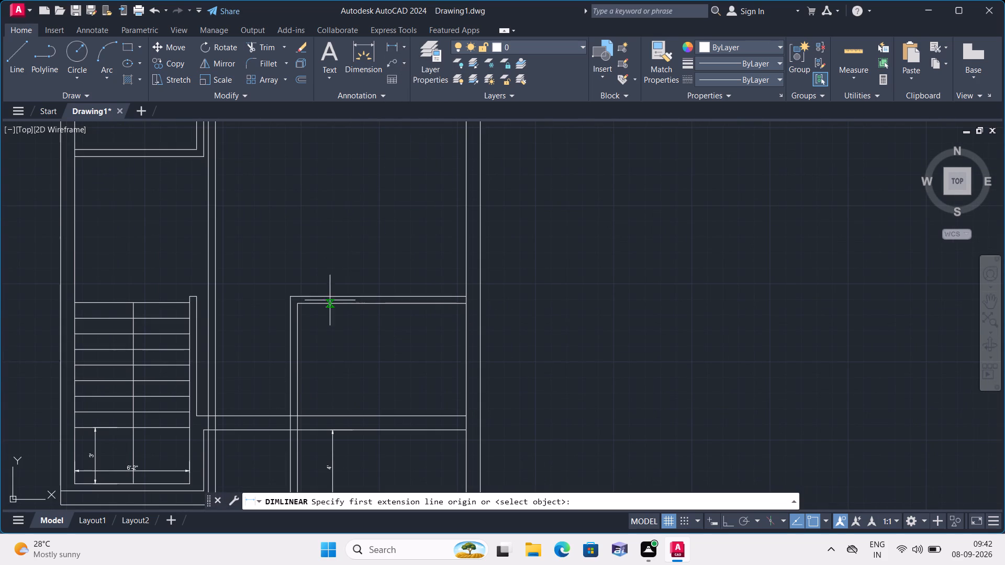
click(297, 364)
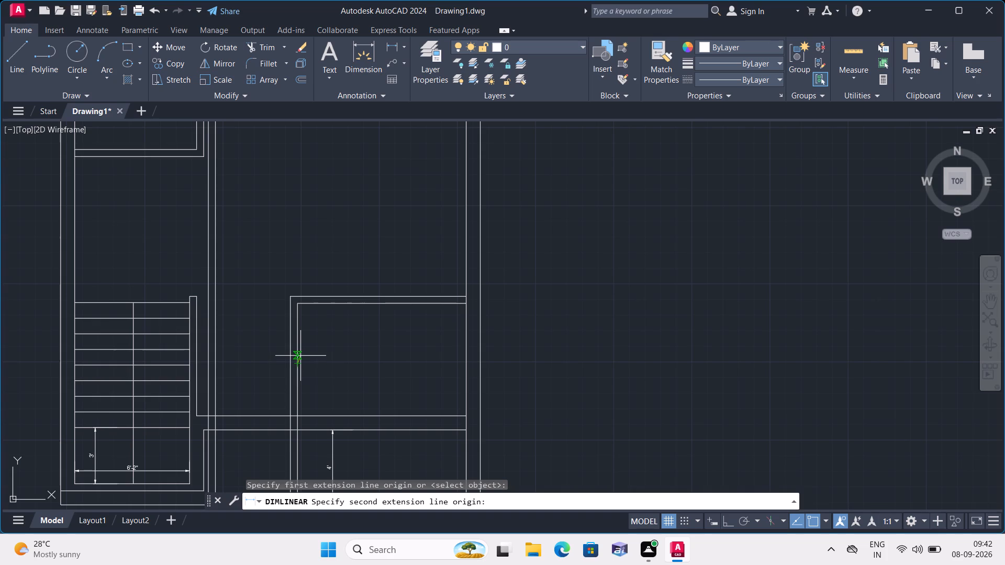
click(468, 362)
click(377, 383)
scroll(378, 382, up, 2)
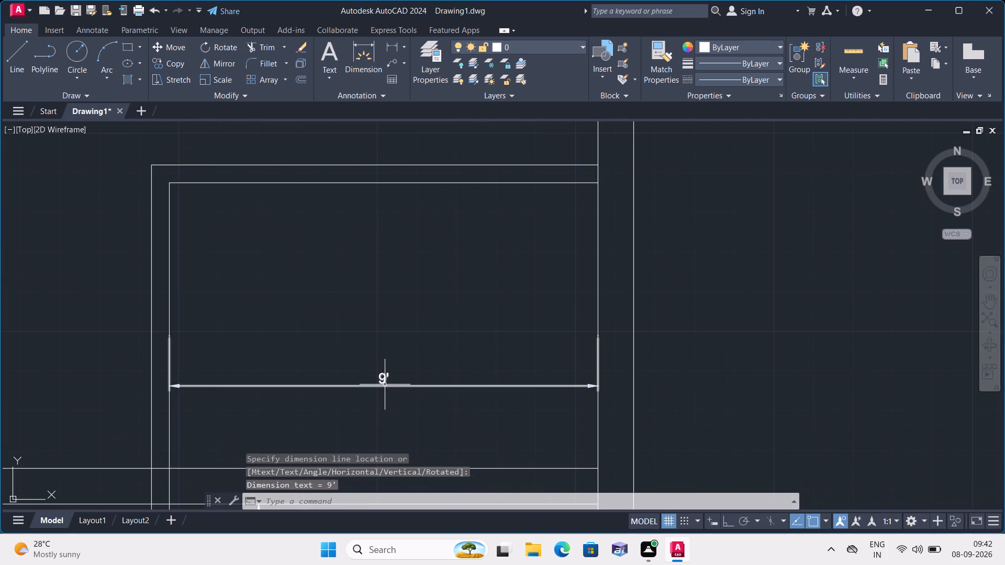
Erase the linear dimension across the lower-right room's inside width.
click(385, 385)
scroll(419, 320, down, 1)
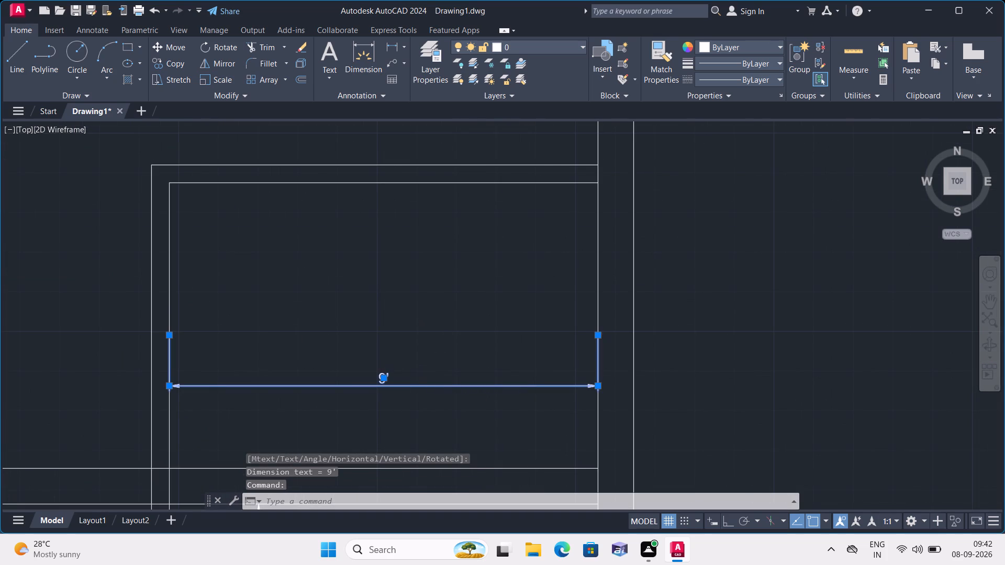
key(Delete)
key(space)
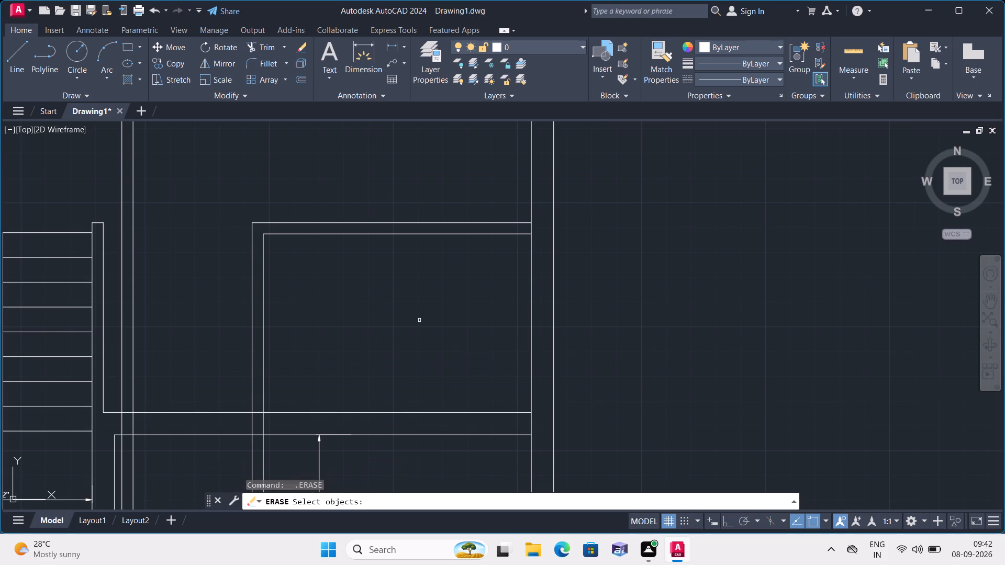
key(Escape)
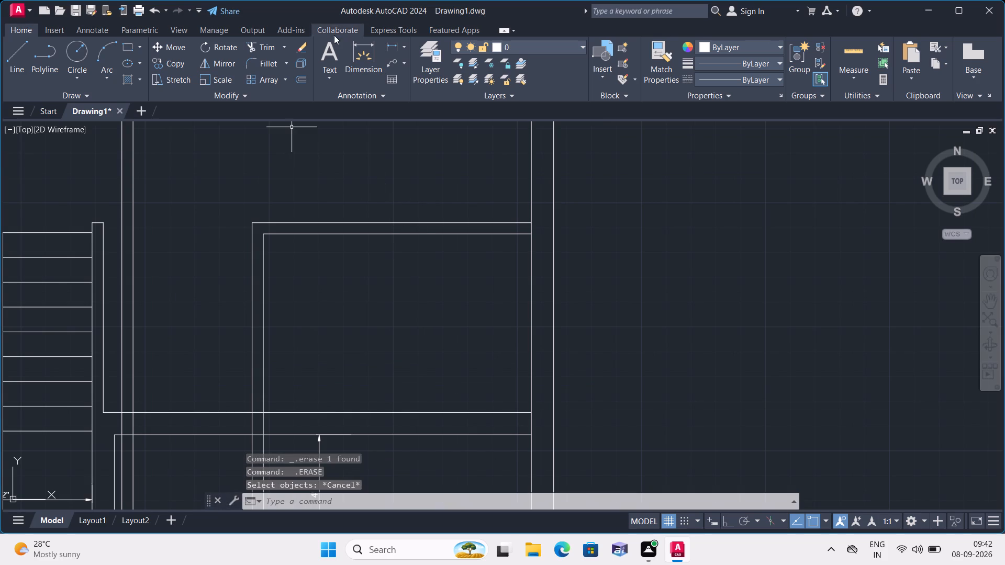
Add a linear dimension across the passage, from the lower-right room's outer partition line to the facing partition line.
click(404, 47)
click(410, 65)
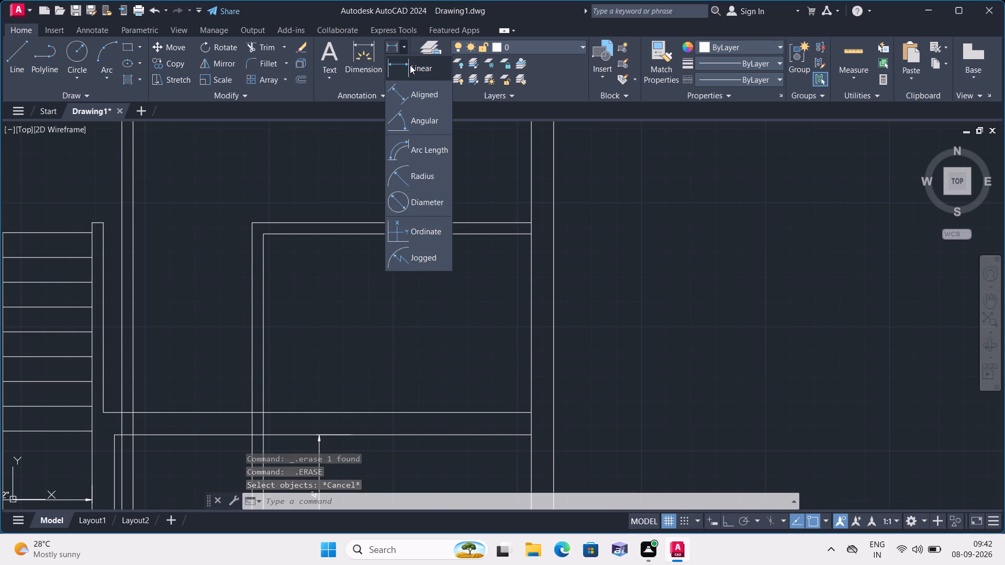
click(250, 383)
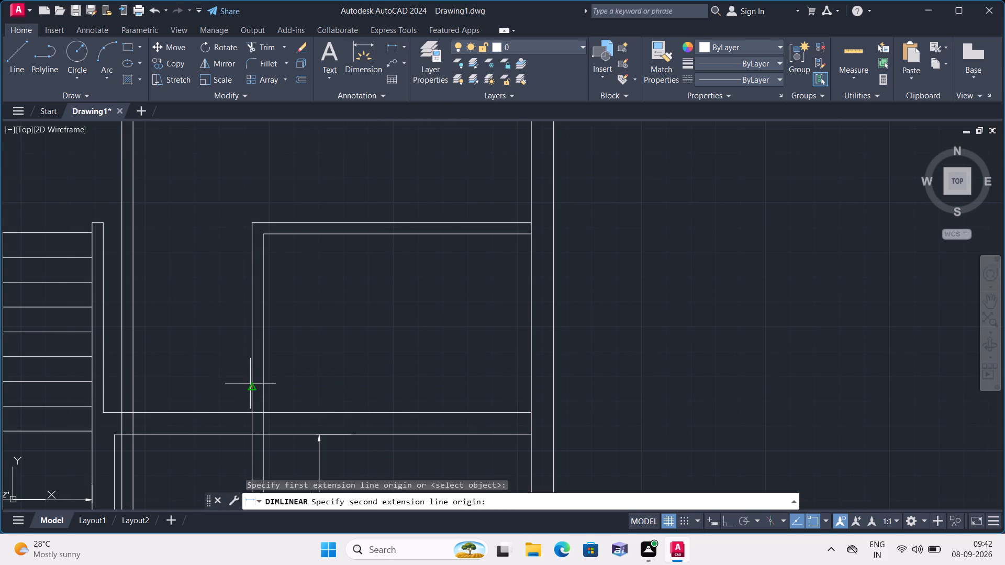
click(137, 387)
click(160, 365)
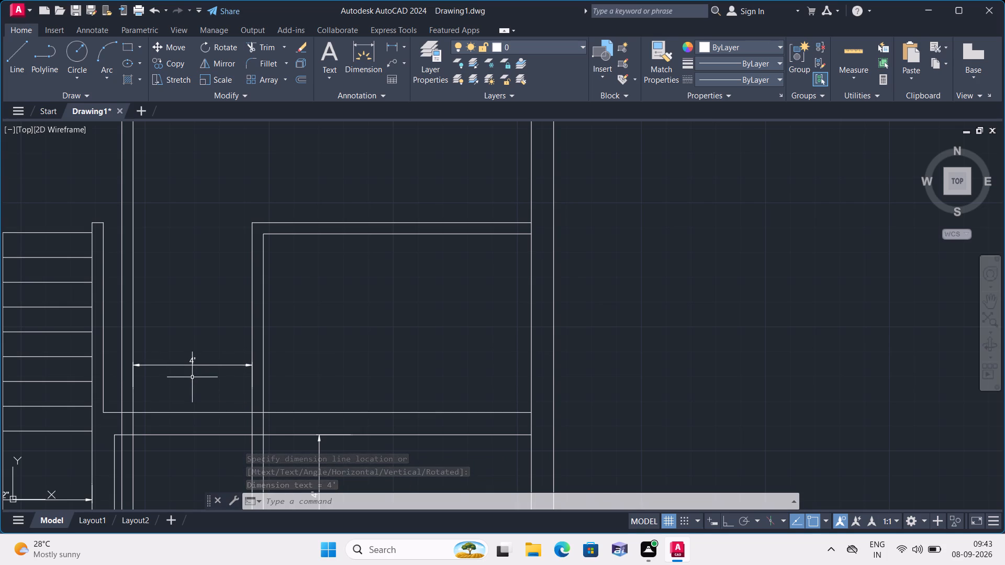
Trim the two vertical partition lines where they cross the horizontal wall band below the 4' passage.
scroll(192, 377, up, 1)
scroll(195, 367, down, 2)
middle_drag(204, 378, 231, 323)
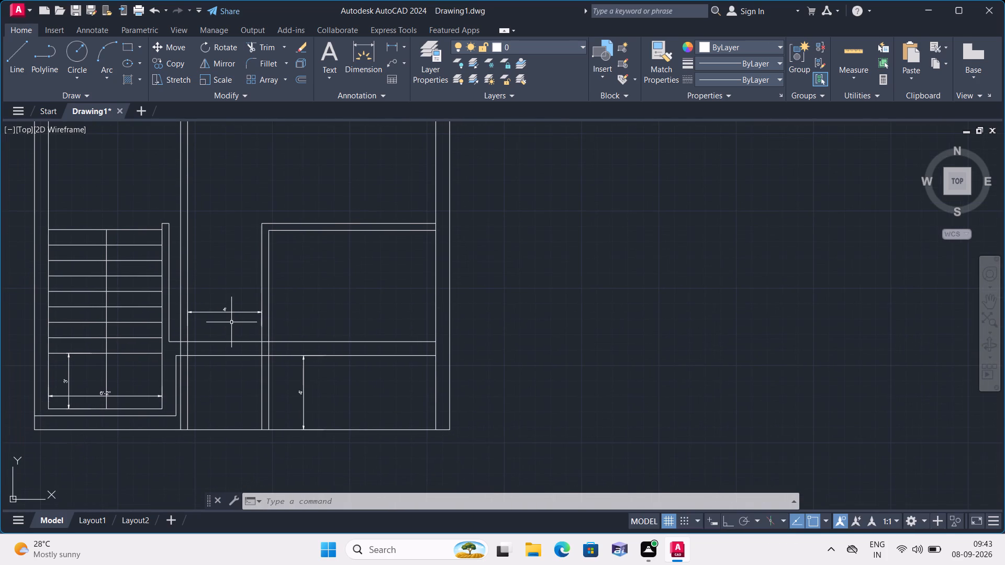
text(trim)
key(space)
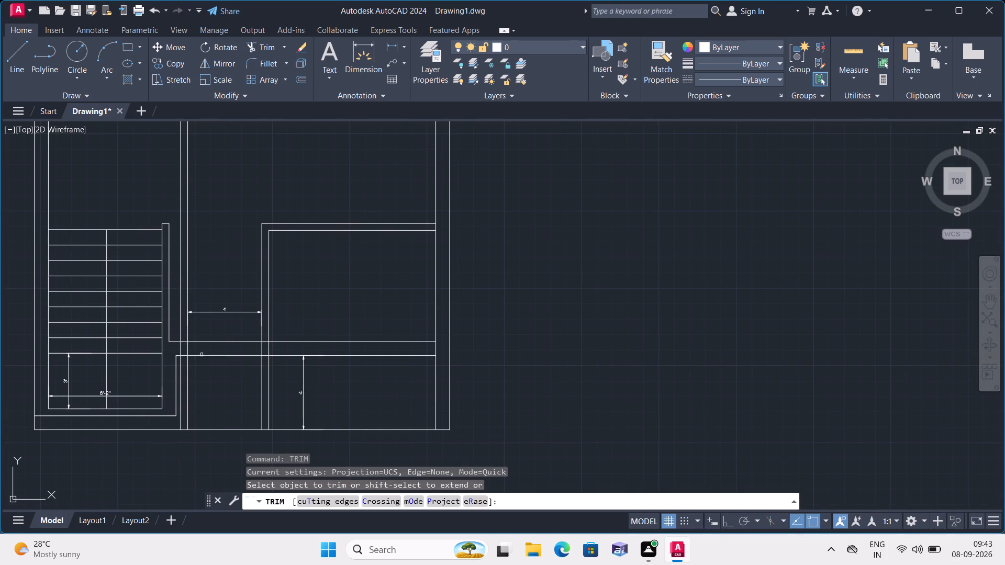
scroll(189, 350, up, 2)
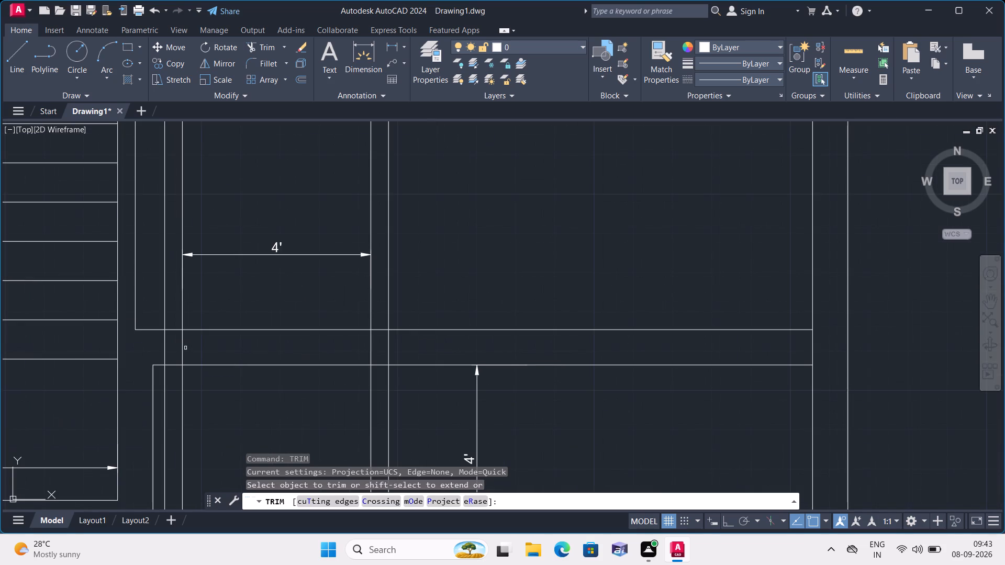
click(208, 349)
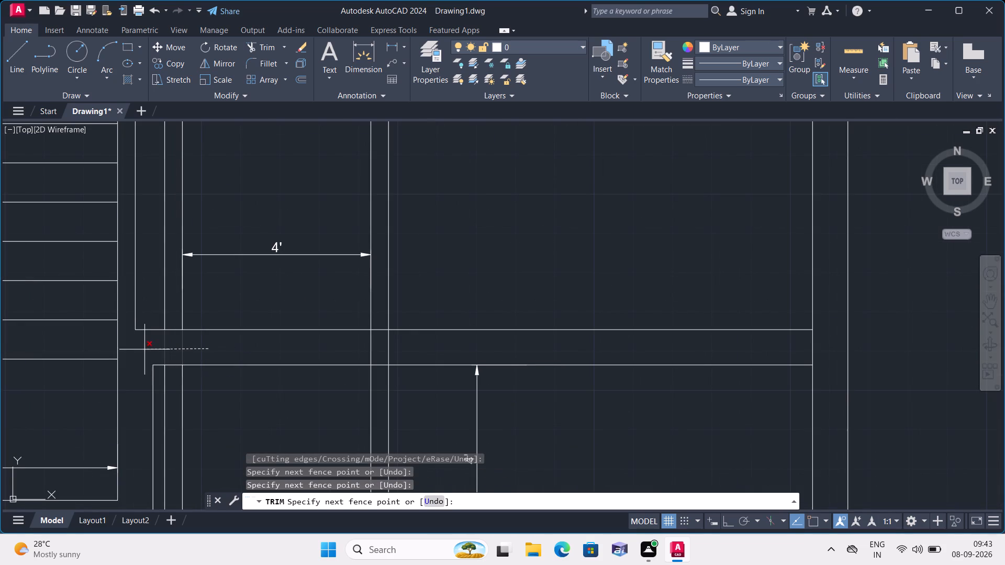
click(150, 350)
scroll(150, 349, down, 1)
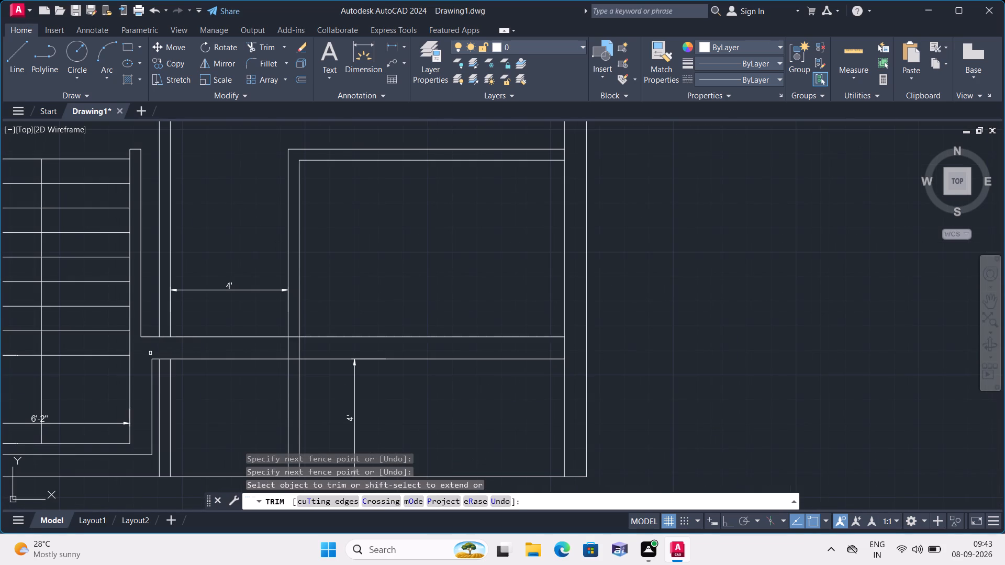
Trim away the staircase's old outer side wall line, its top cap and the leftover wall stubs reaching to the partition.
click(152, 361)
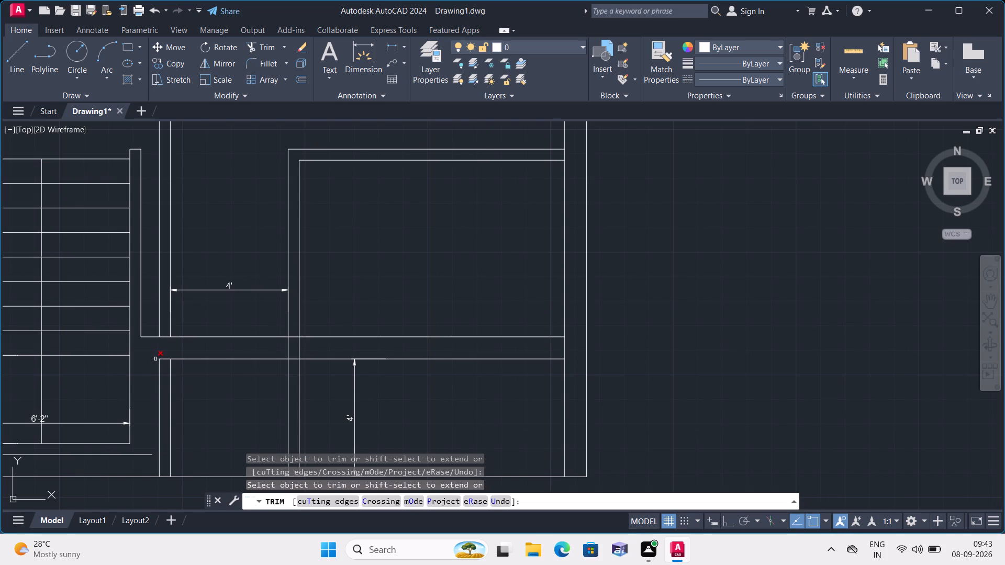
click(155, 359)
scroll(142, 432, down, 1)
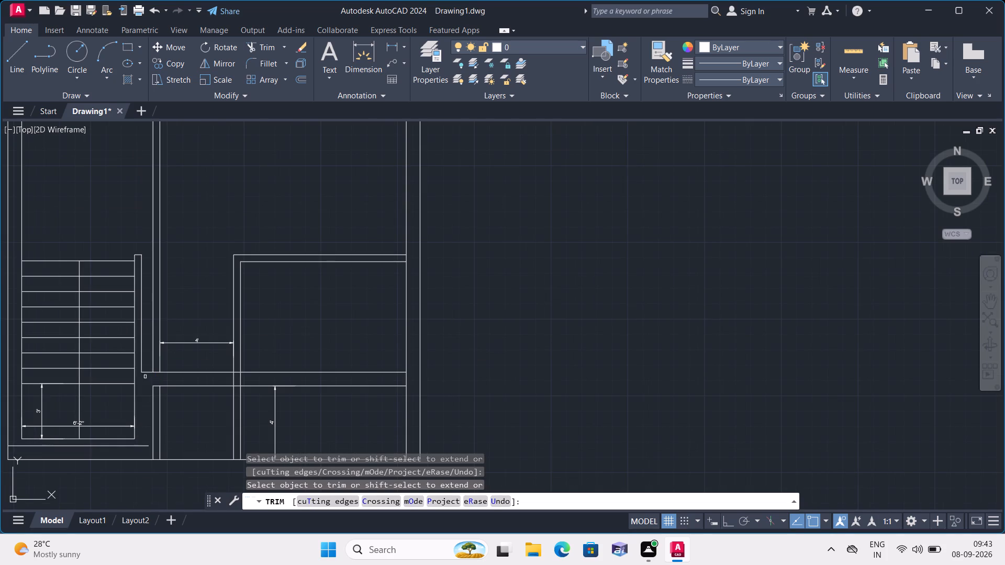
scroll(144, 375, up, 1)
click(144, 372)
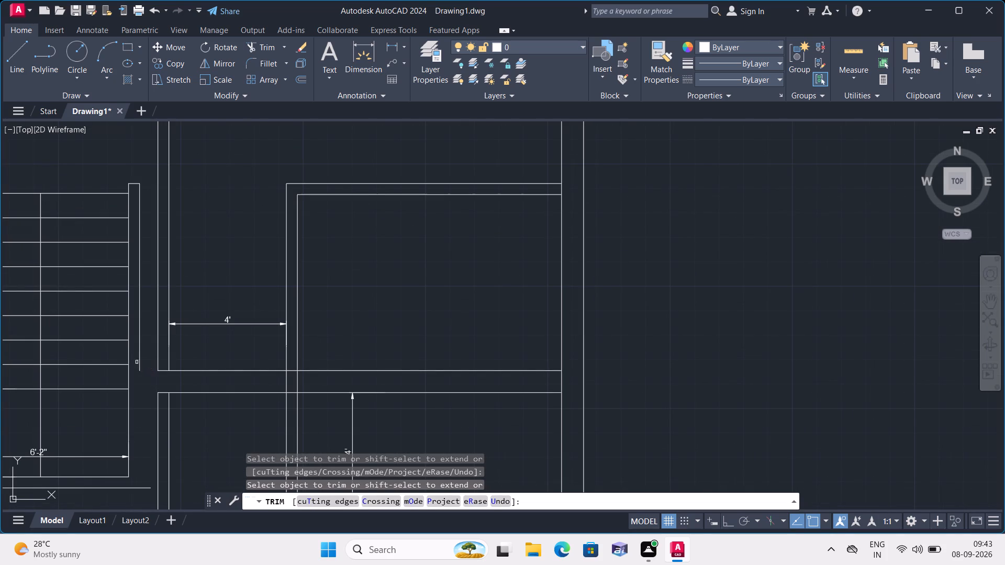
click(138, 361)
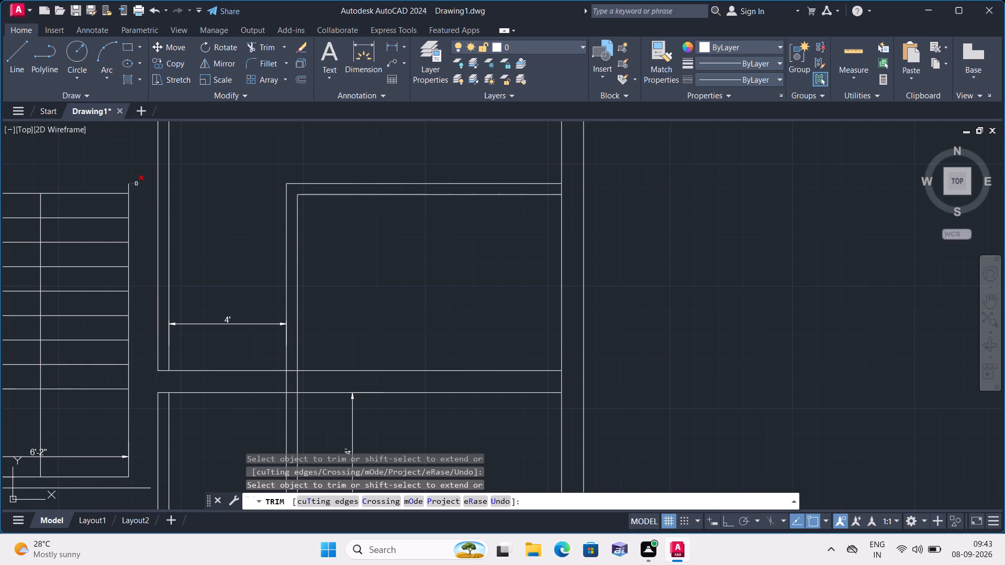
click(136, 183)
key(Escape)
Erase the staircase's inner side line and the centre line running through the treads.
click(127, 200)
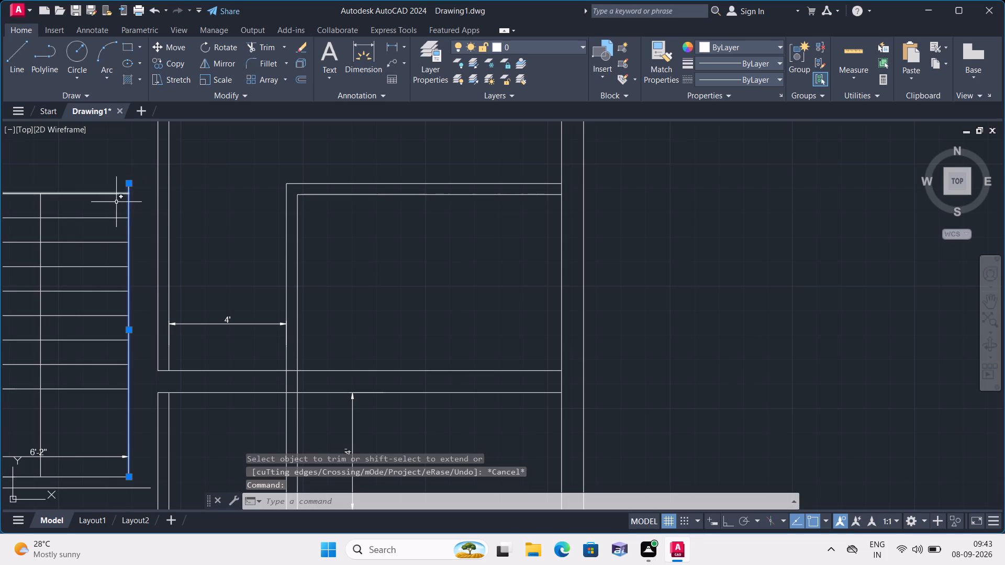
click(40, 206)
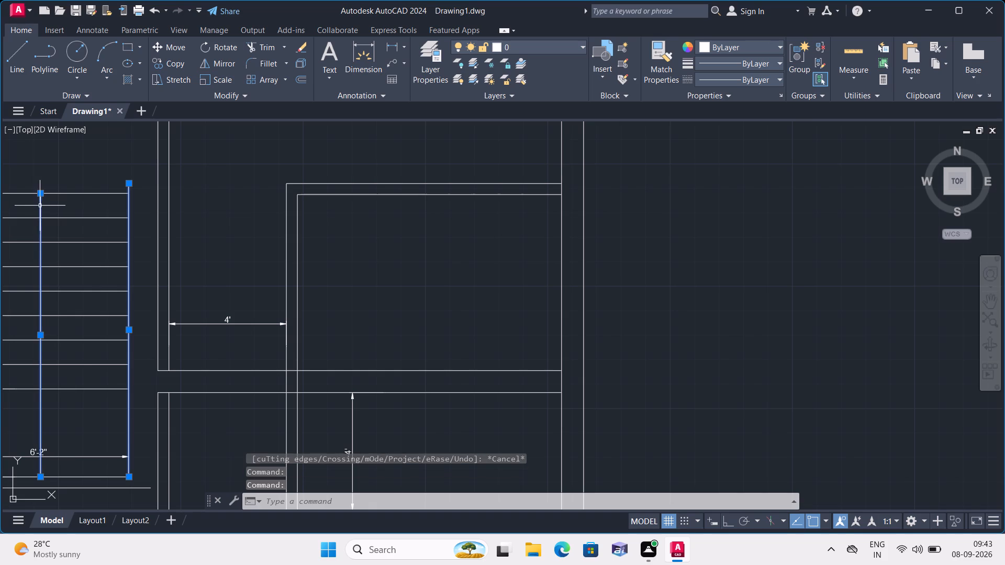
scroll(90, 211, down, 1)
key(Delete)
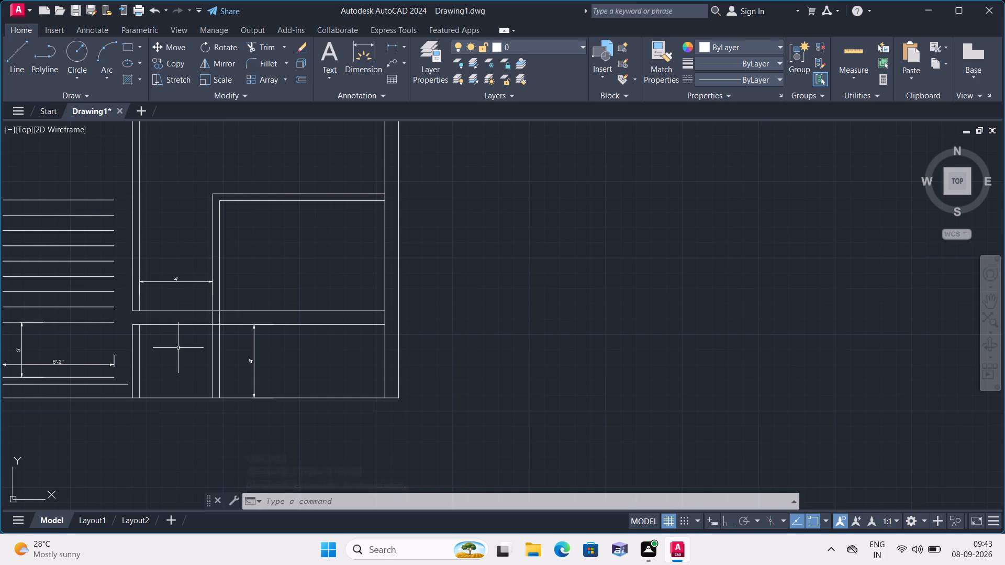
Offset the stair-side partition line below the horizontal wall band by 9" away from the staircase.
text(offset 9")
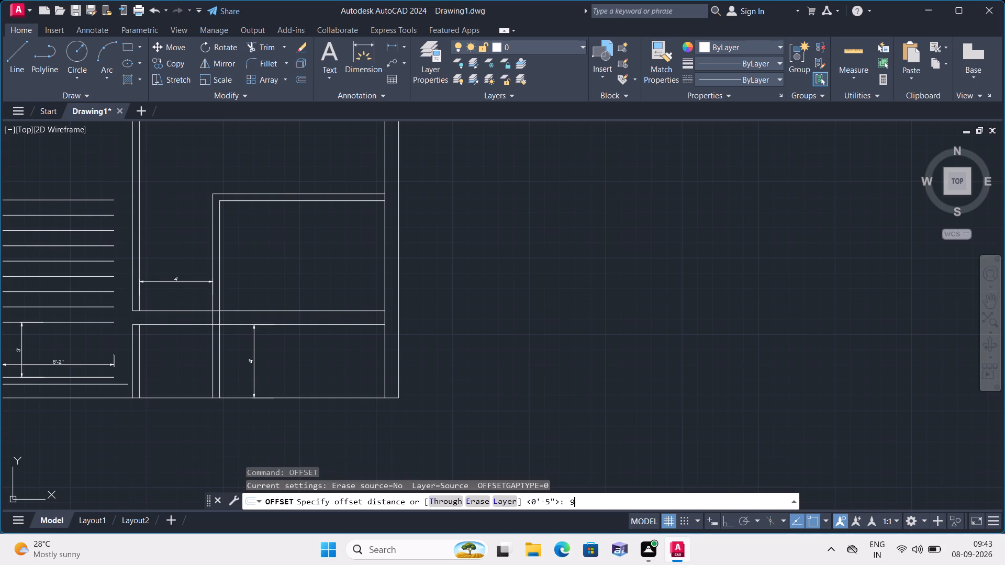
key(space)
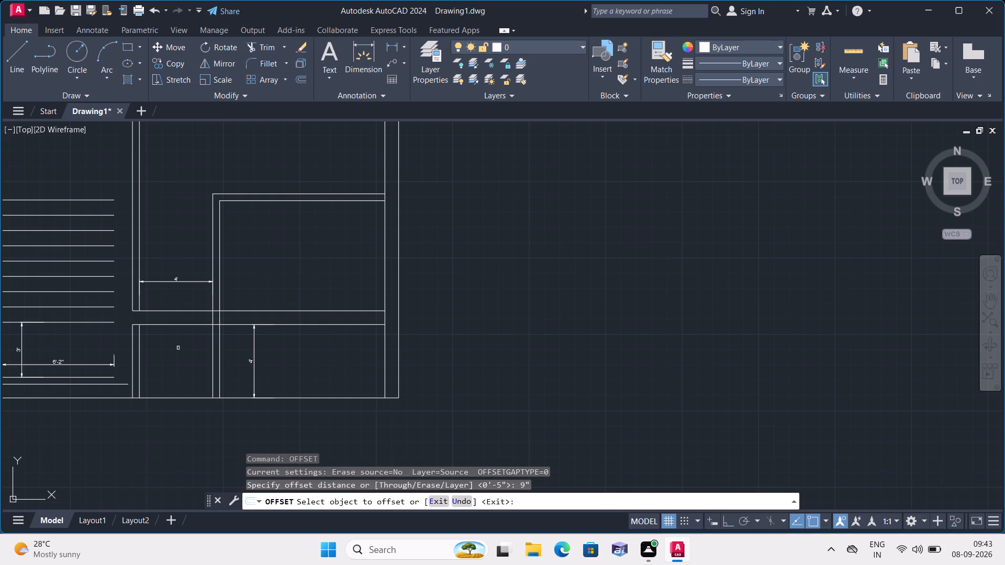
click(132, 342)
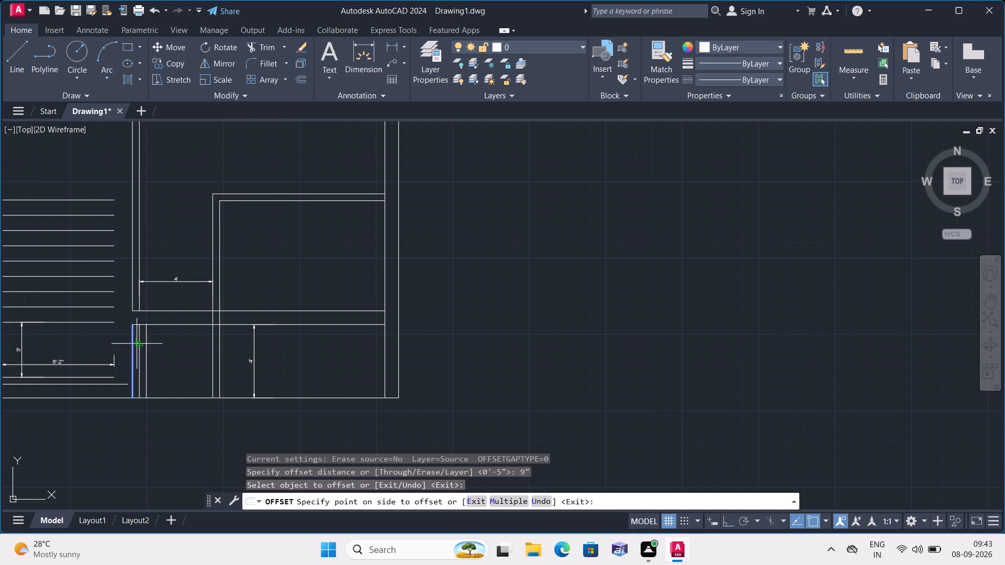
click(163, 344)
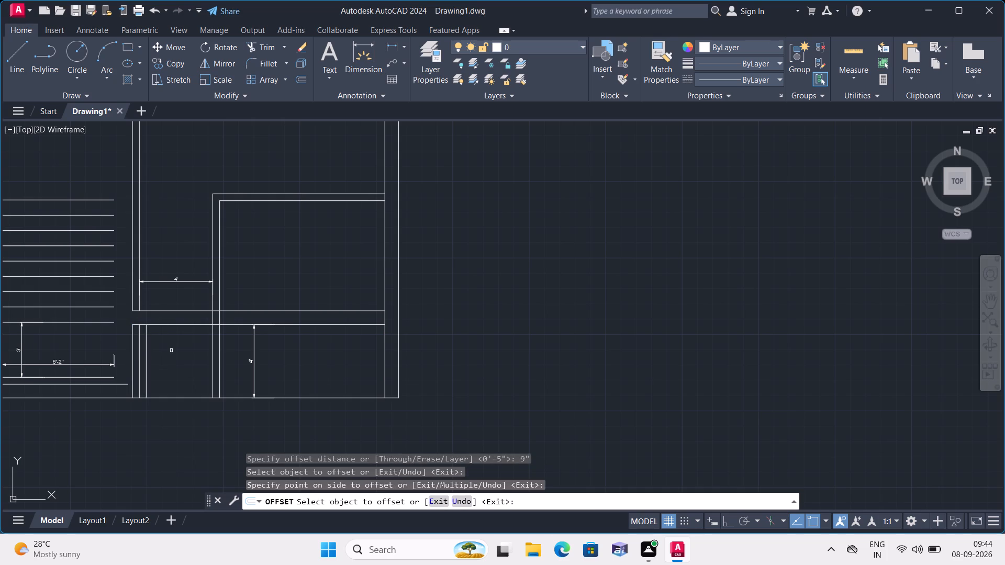
key(Escape)
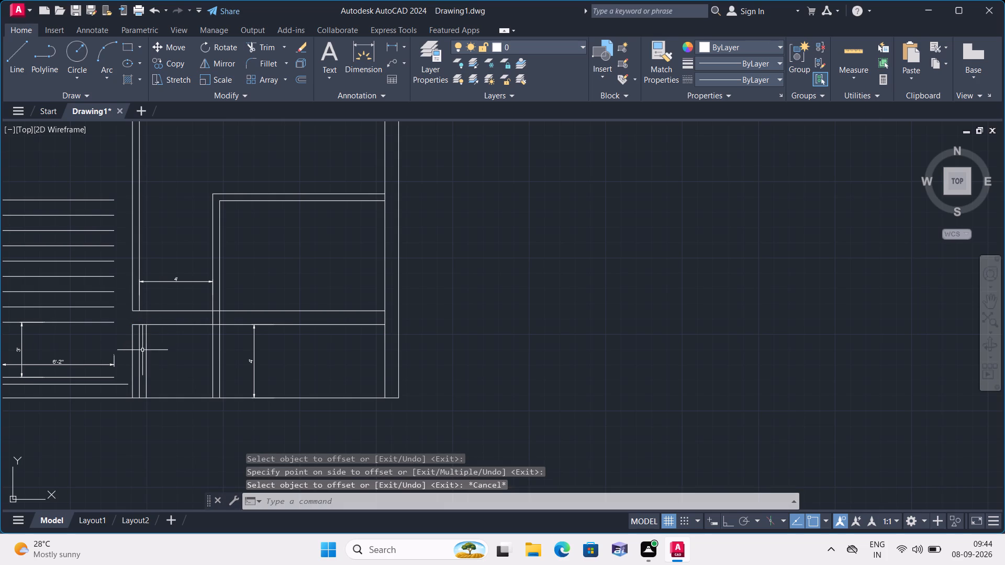
Erase the old inner partition line between the two 9" spaced lines below the wall band.
click(139, 352)
key(Delete)
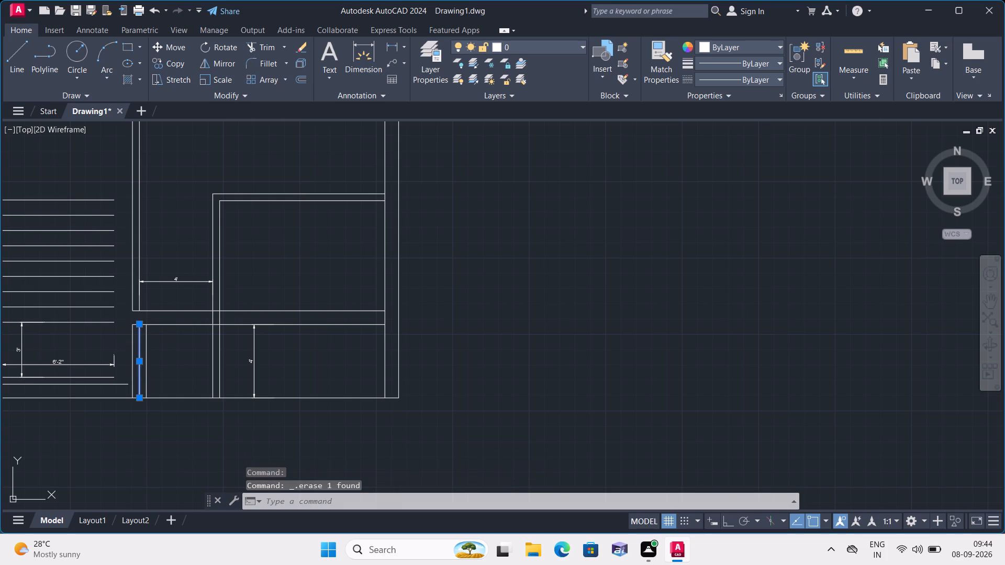
Extend the stair-side partition line down across the wall band, and the stair treads, landing line and bottom wall line to that partition.
text(exte)
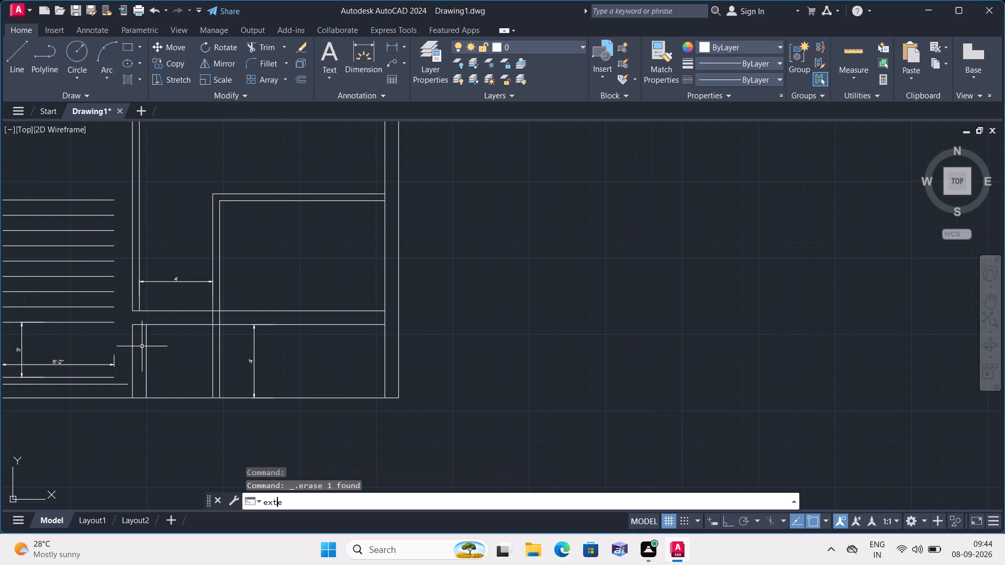
key(space)
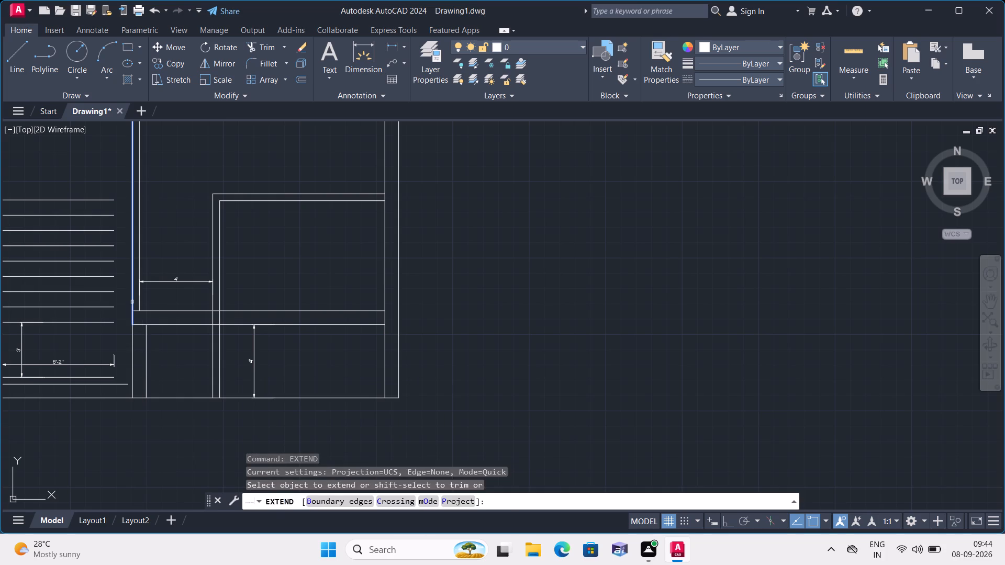
click(132, 302)
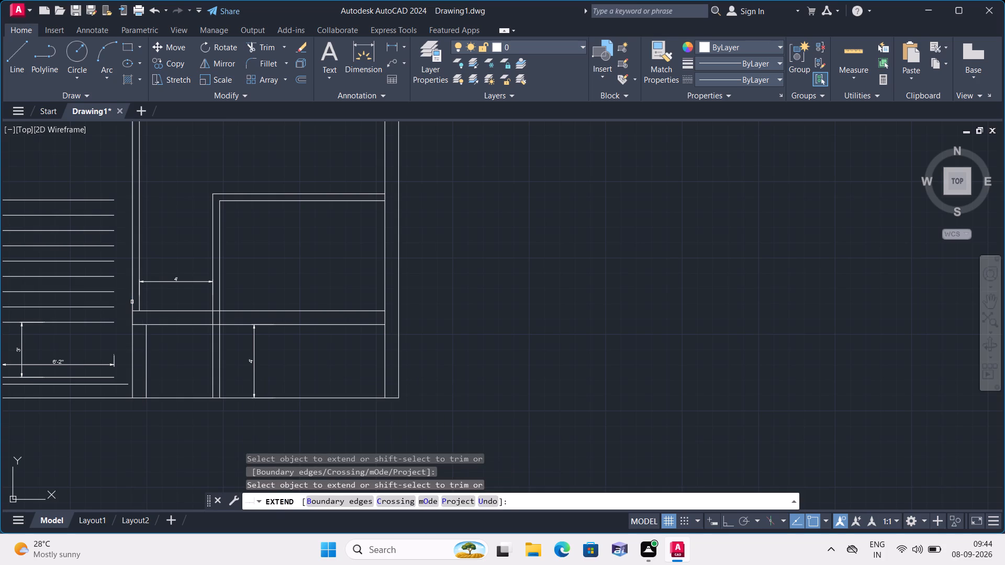
click(95, 183)
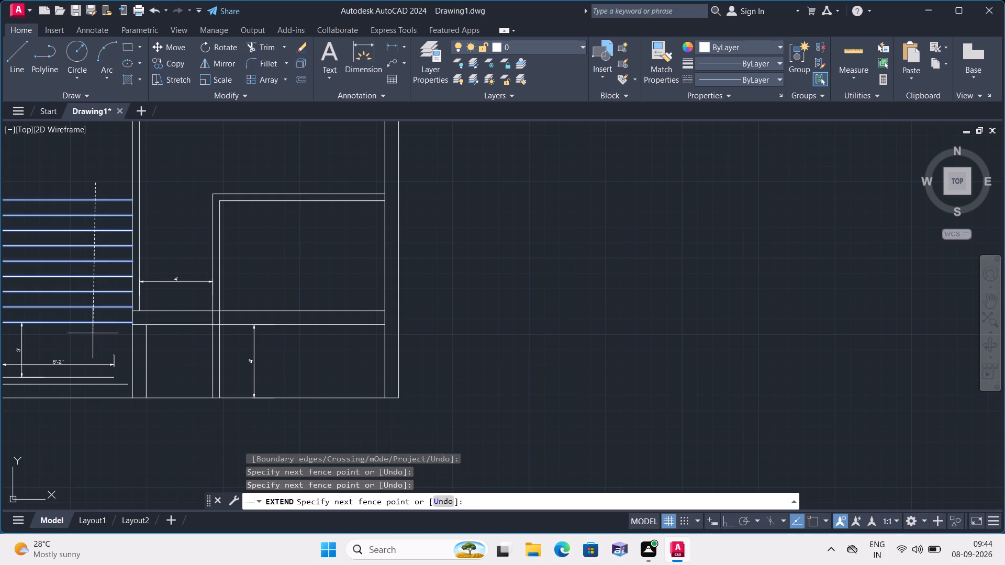
click(93, 334)
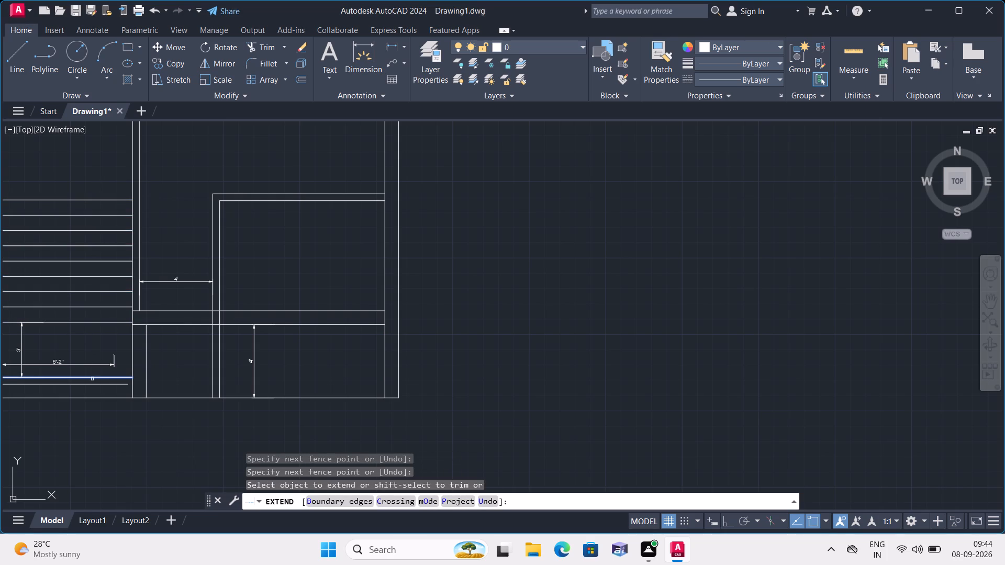
click(92, 379)
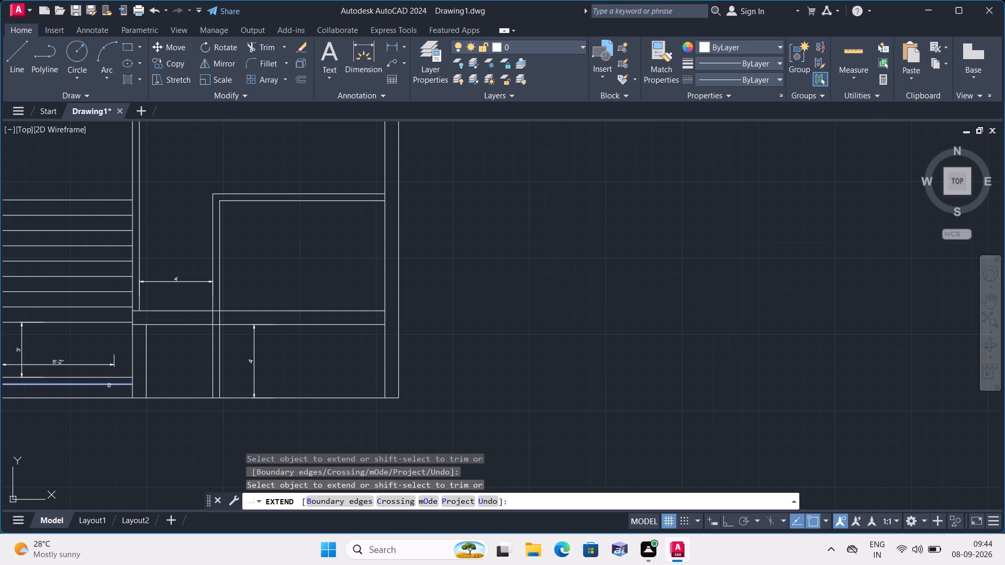
click(109, 385)
Extend the lower line of the upper rooms' horizontal wall across the gap beneath the vertical partition.
scroll(128, 327, down, 2)
middle_drag(176, 207, 179, 235)
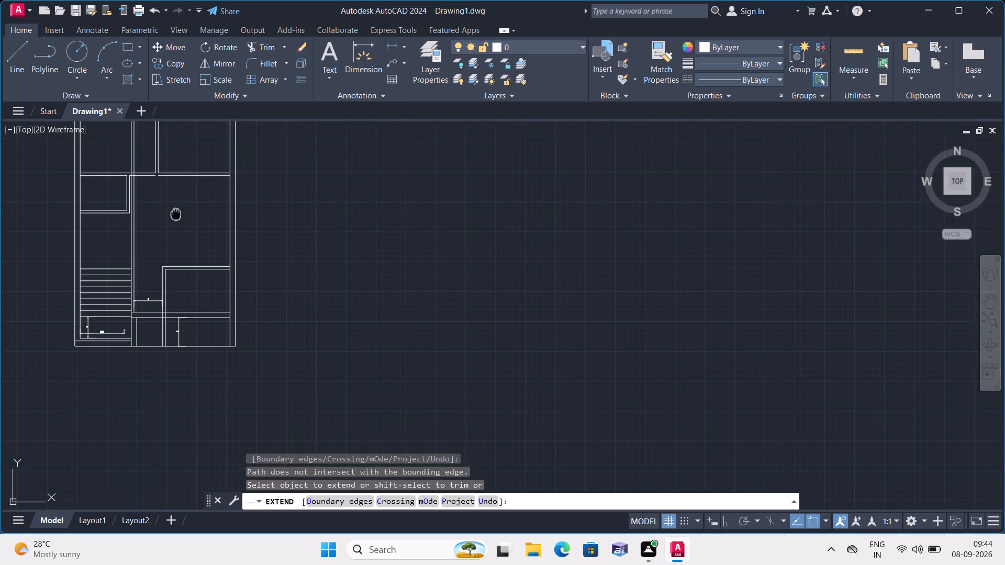
middle_drag(179, 235, 199, 300)
scroll(198, 297, up, 1)
scroll(169, 242, up, 2)
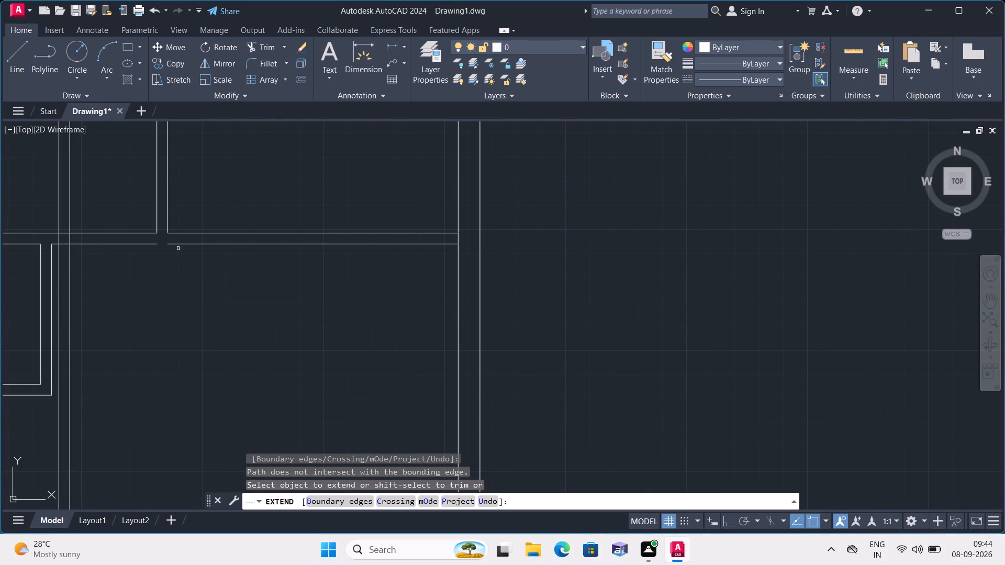
click(180, 244)
scroll(180, 307, down, 2)
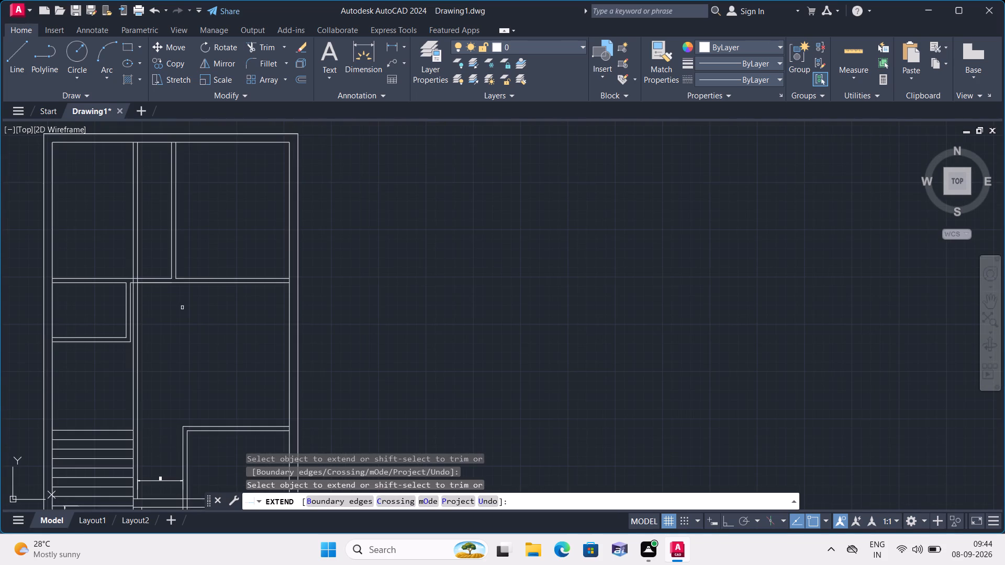
key(Escape)
Erase the outdated 6'-2" width dimension at the staircase landing.
middle_drag(198, 448, 229, 319)
scroll(196, 447, down, 1)
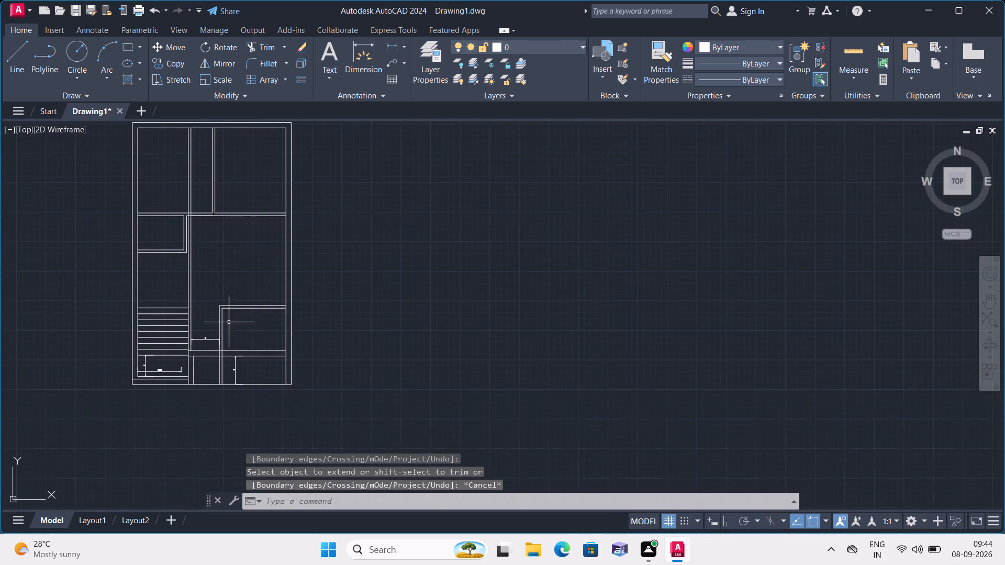
scroll(202, 357, up, 3)
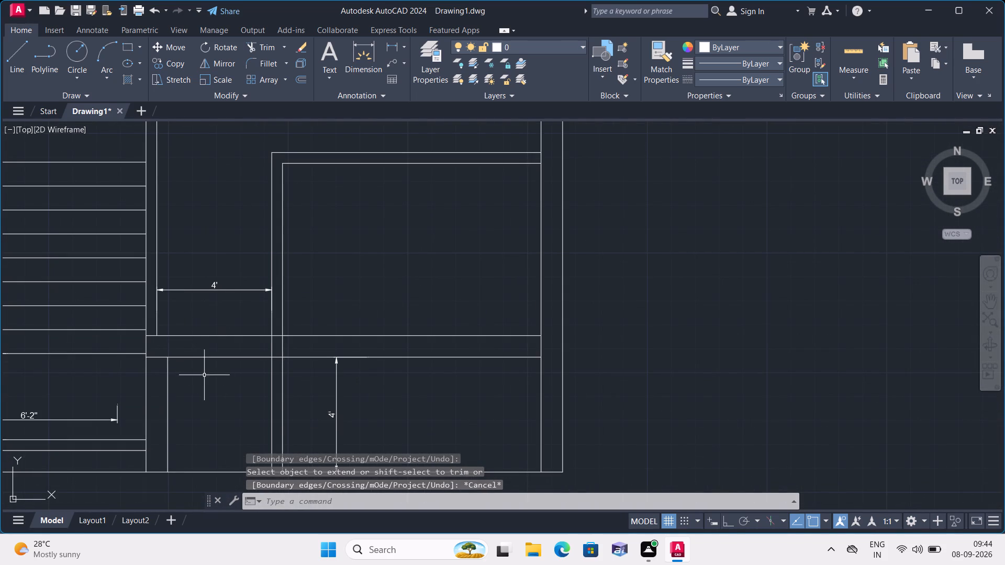
click(109, 420)
scroll(109, 383, down, 1)
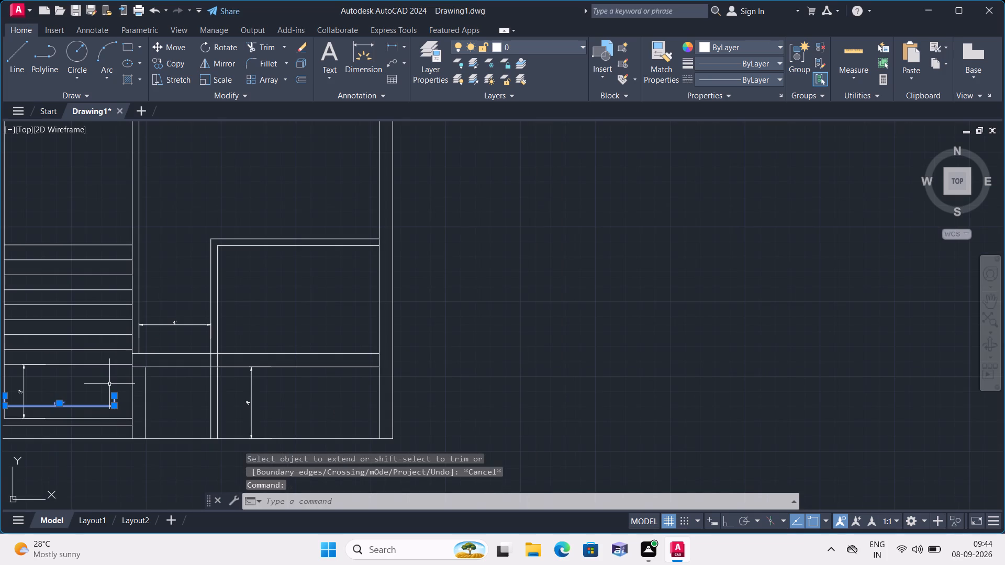
key(Delete)
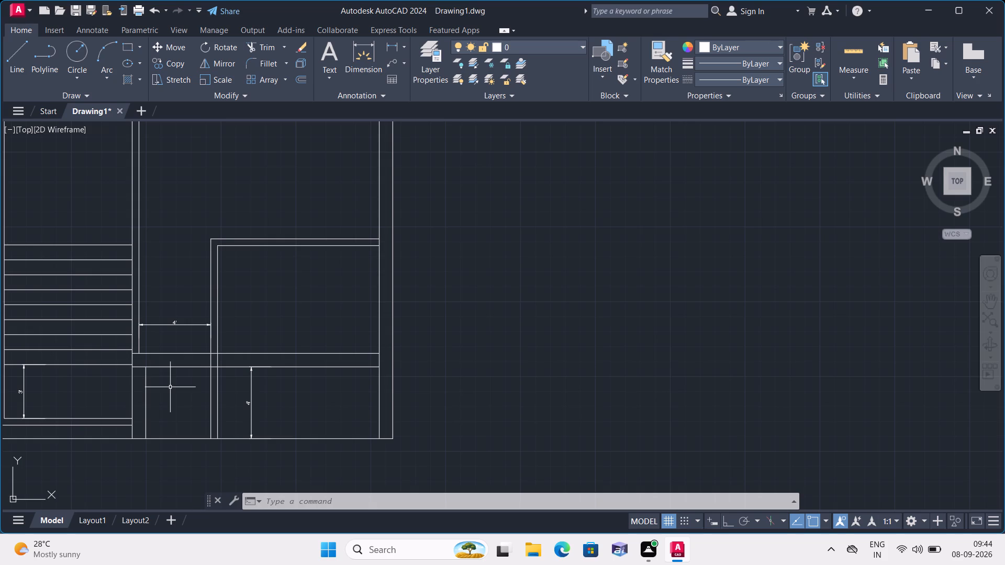
Trim the ends of both horizontal wall band lines where they run into the stair-side partition, opening the wall junction.
scroll(184, 386, up, 1)
middle_drag(184, 386, 203, 401)
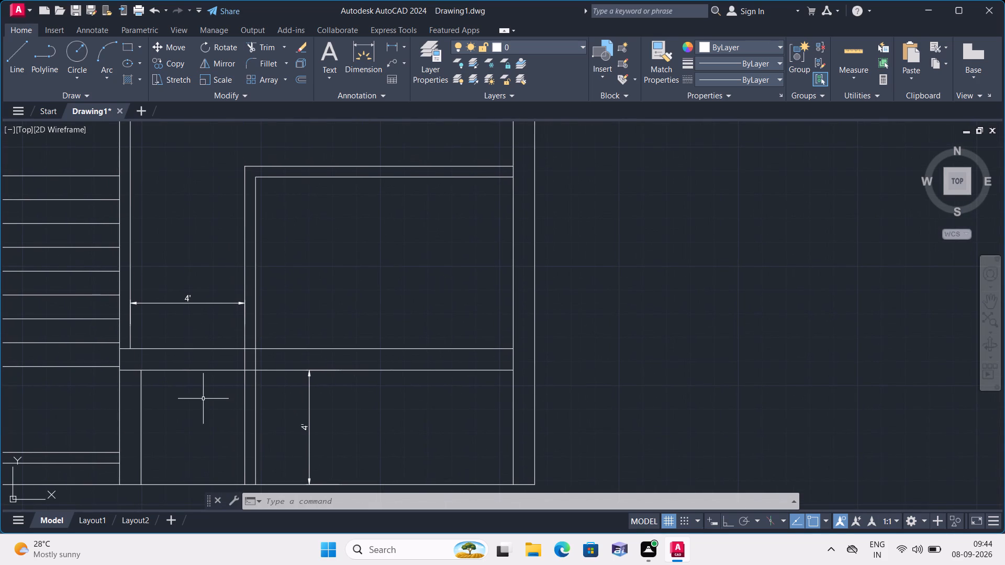
middle_drag(213, 407, 232, 420)
text(tri)
key(m)
key(space)
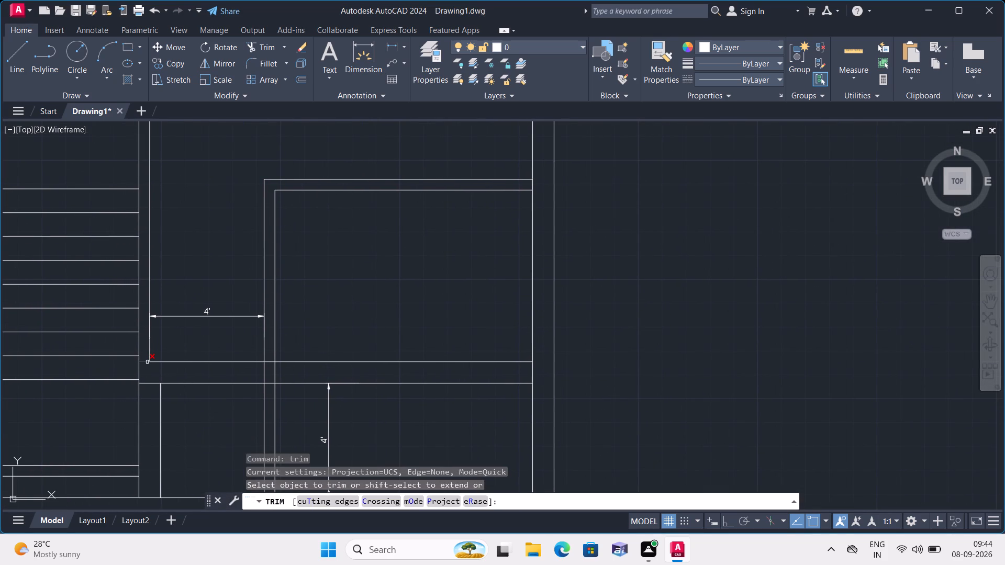
click(147, 362)
click(150, 382)
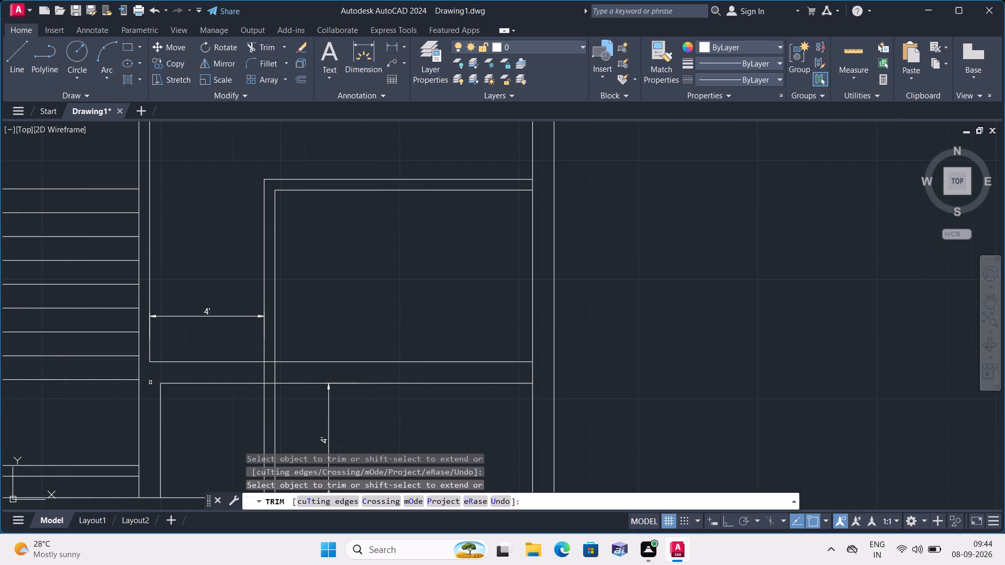
Trim the stair-side partition line below the landing's bottom line, through the bottom wall down to the outer line.
scroll(150, 382, down, 1)
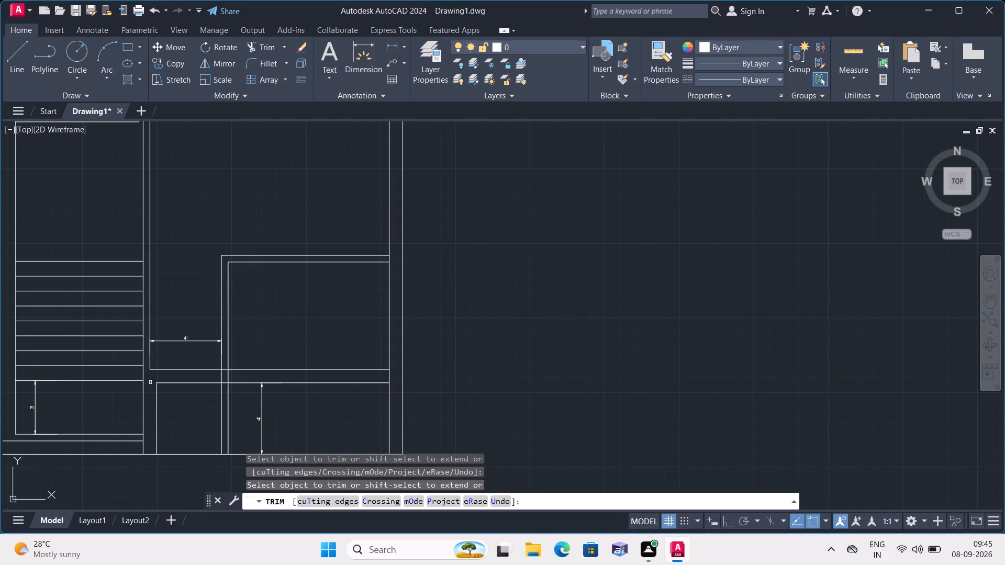
middle_drag(150, 382, 219, 378)
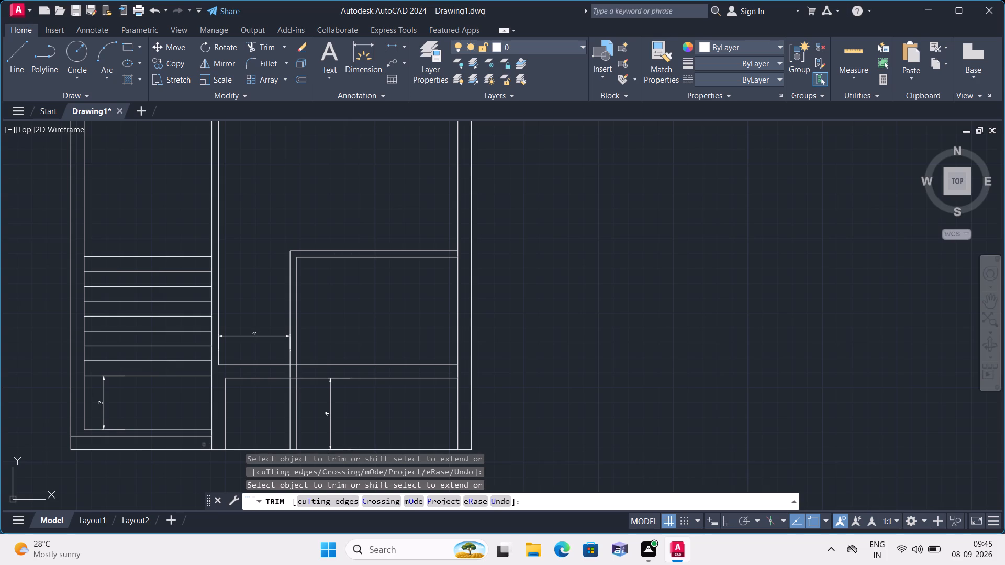
scroll(211, 428, up, 2)
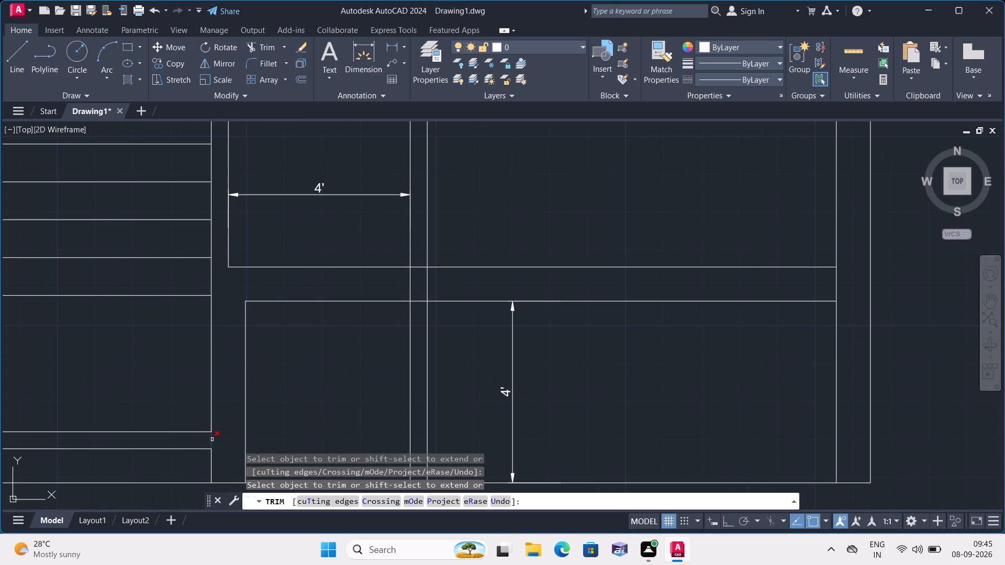
click(212, 439)
scroll(212, 438, down, 1)
click(208, 456)
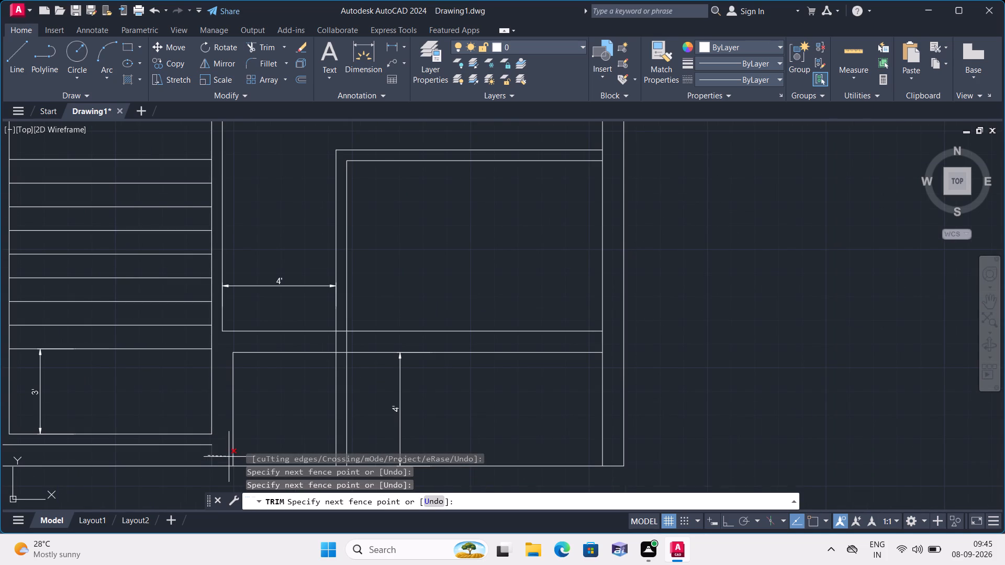
click(228, 457)
scroll(228, 457, down, 1)
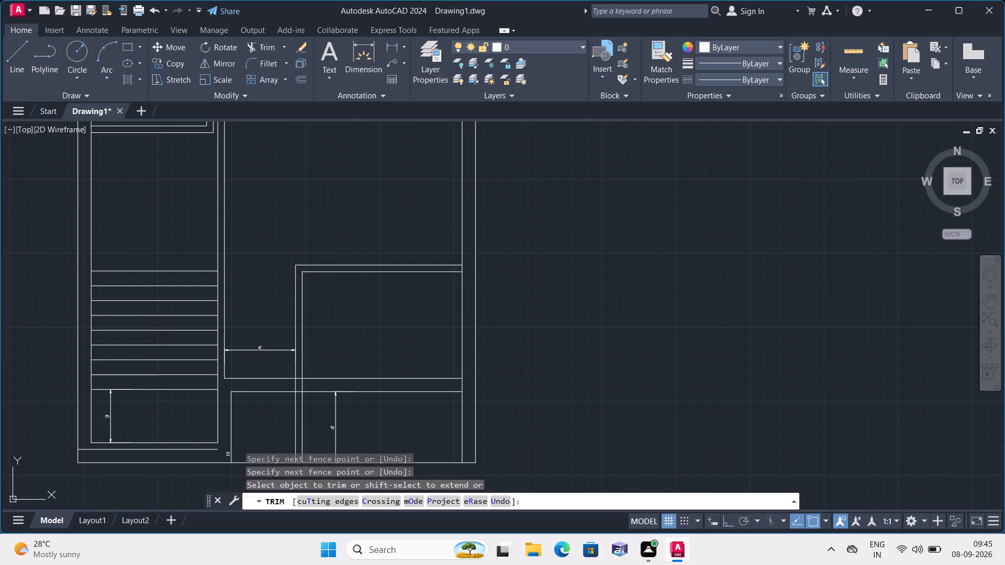
key(Escape)
Extend the bottom wall's inner line beneath the staircase to the vertical partition line under the wall band.
text(ex)
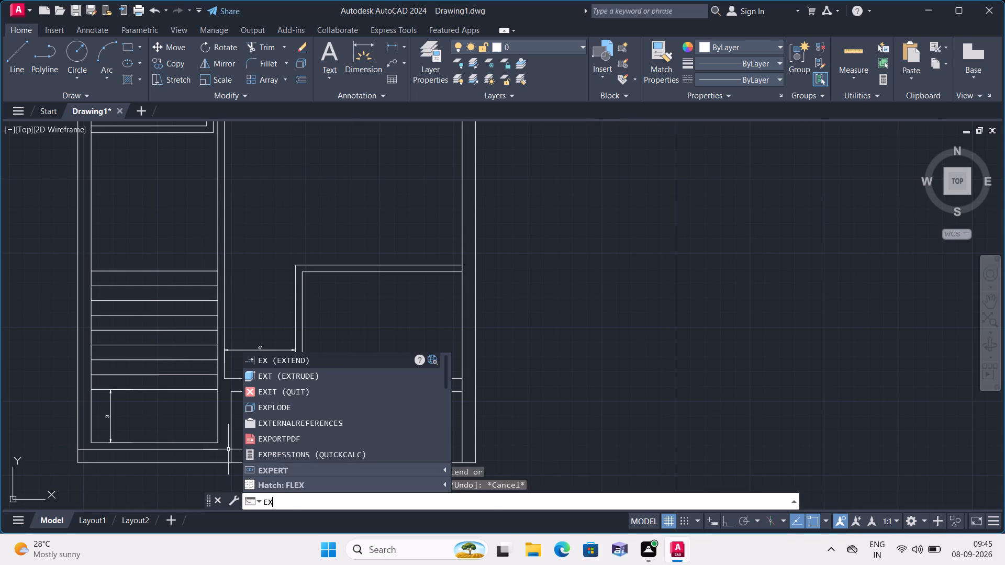
key(space)
text(t)
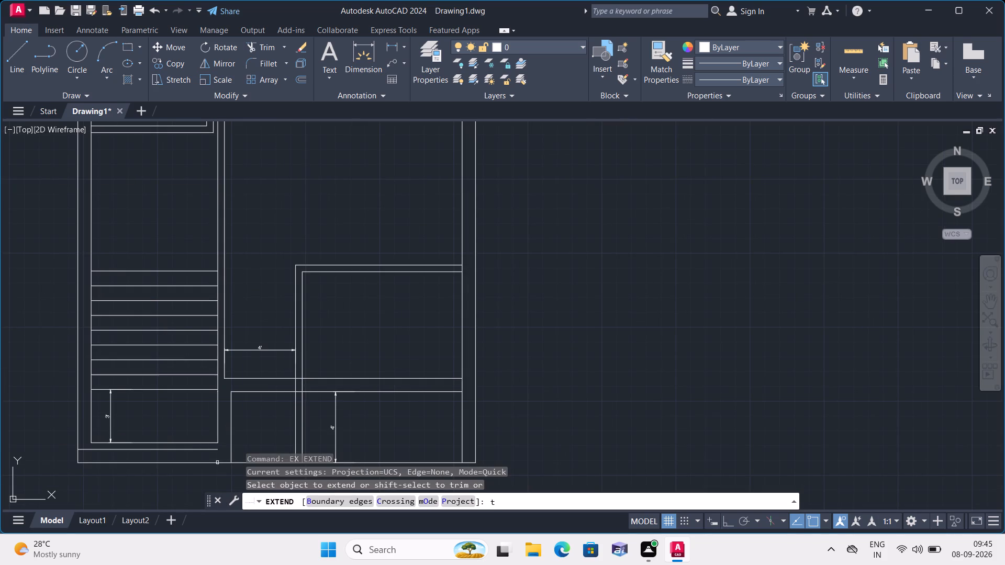
click(214, 451)
key(Escape)
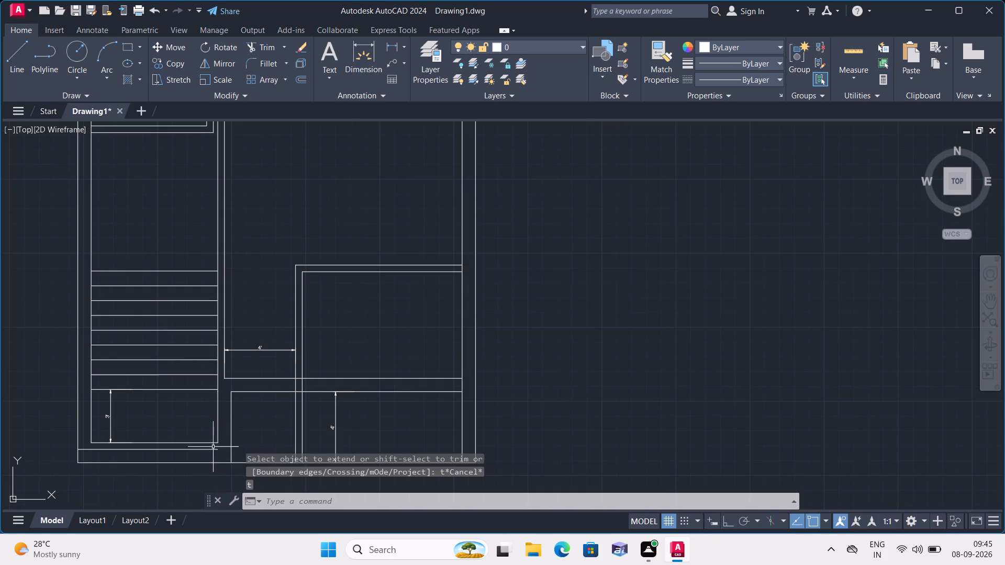
key(space)
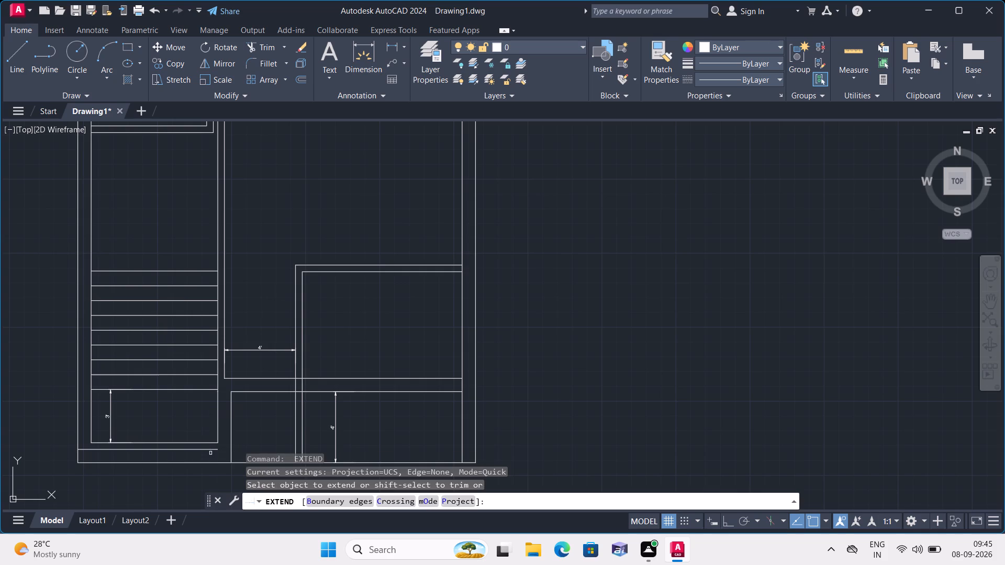
click(215, 449)
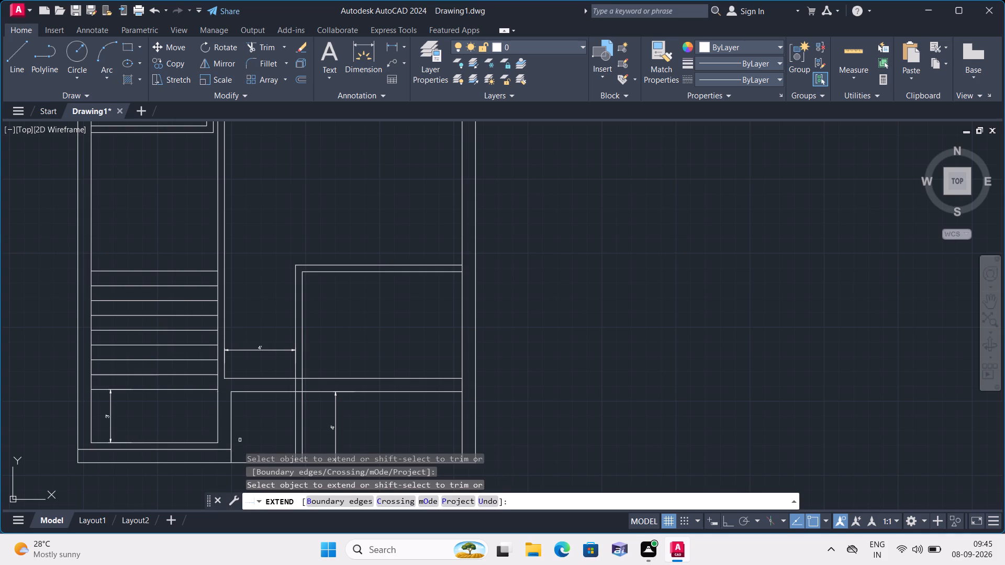
key(Escape)
Trim the stub of that vertical partition line between the bottom wall's inner and outer lines.
text(tri)
text(m)
key(space)
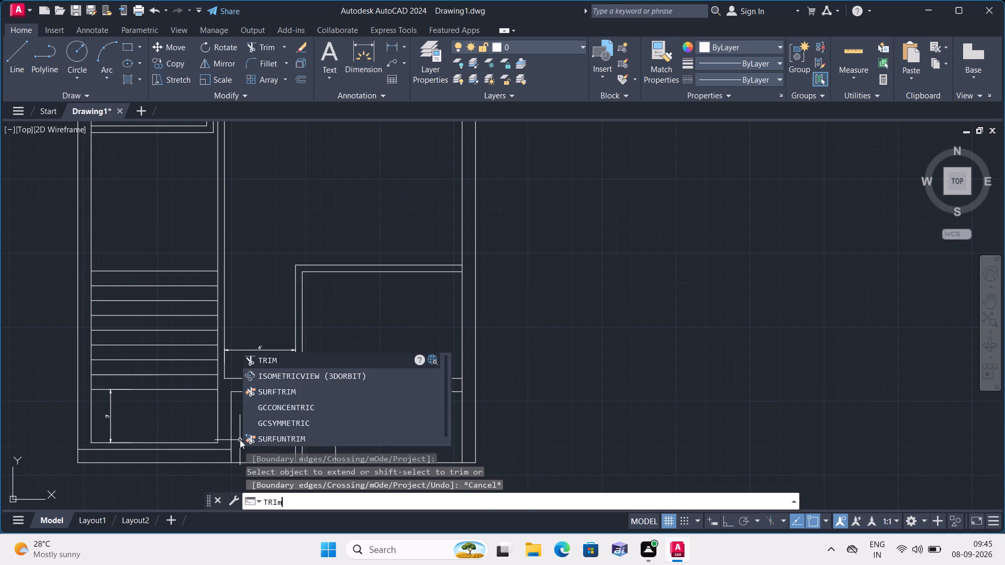
click(233, 456)
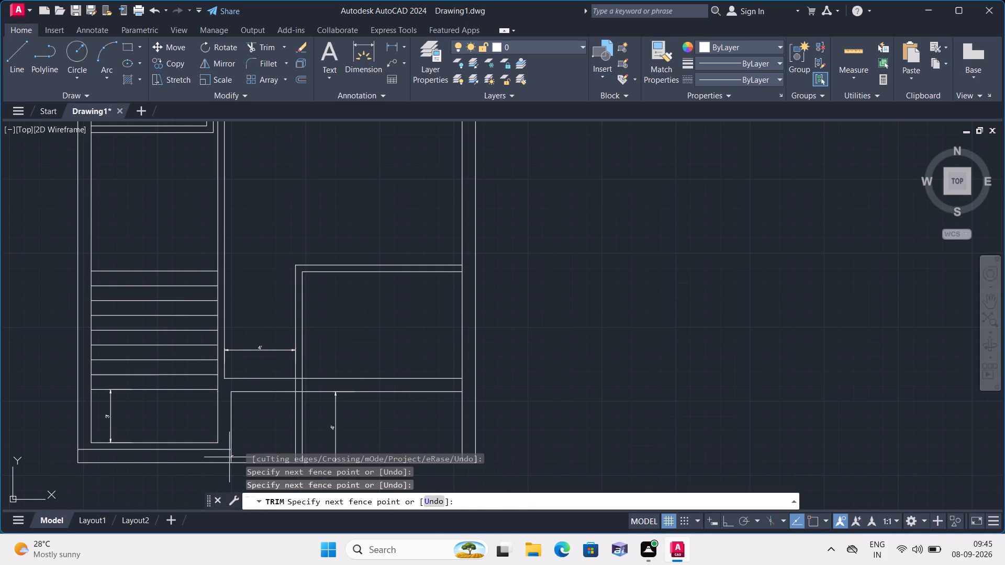
click(229, 458)
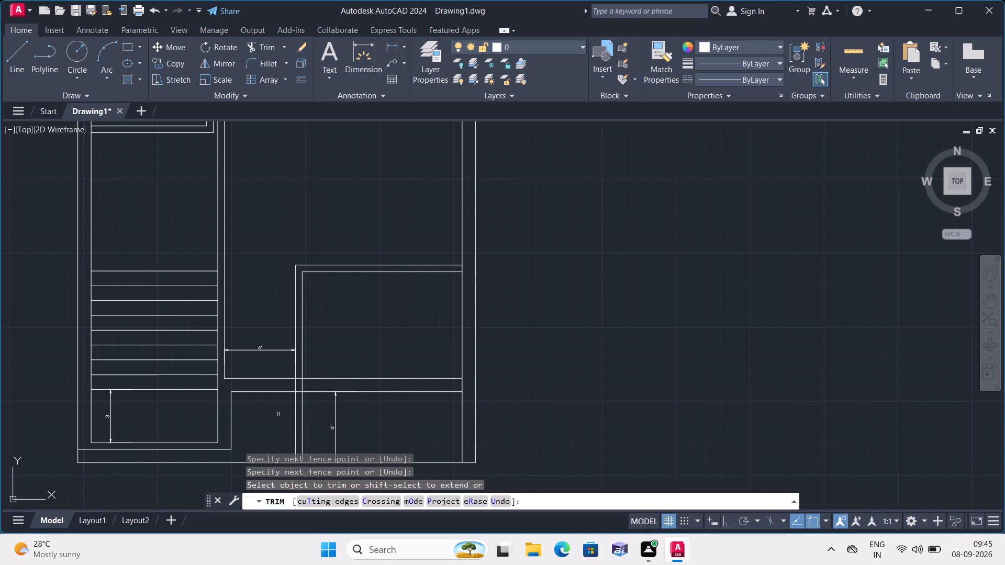
Trim the two vertical lines of the 4' passage's room-side partition below the wall band and through the band itself.
middle_drag(278, 414, 269, 346)
click(265, 354)
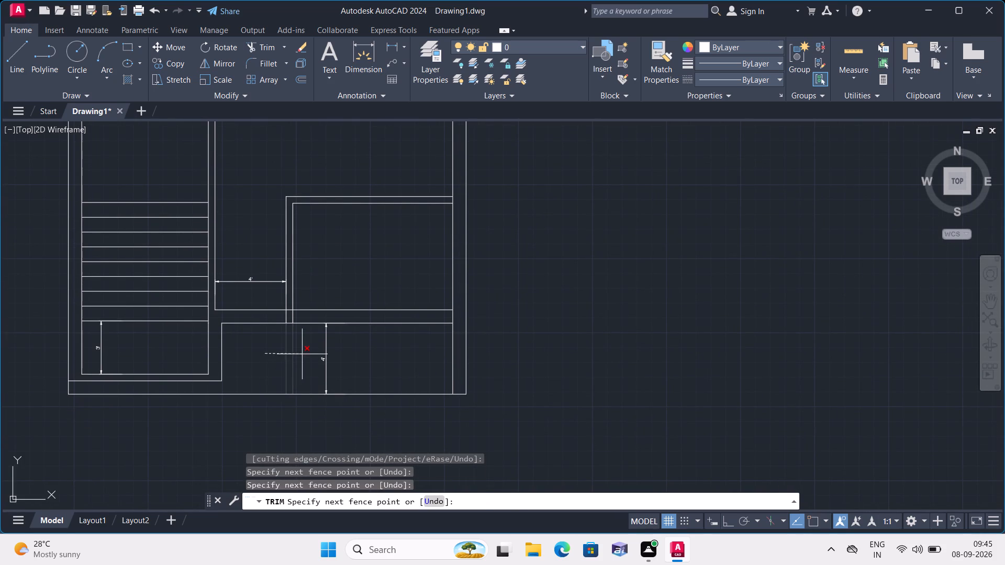
click(302, 354)
scroll(271, 320, up, 1)
click(272, 318)
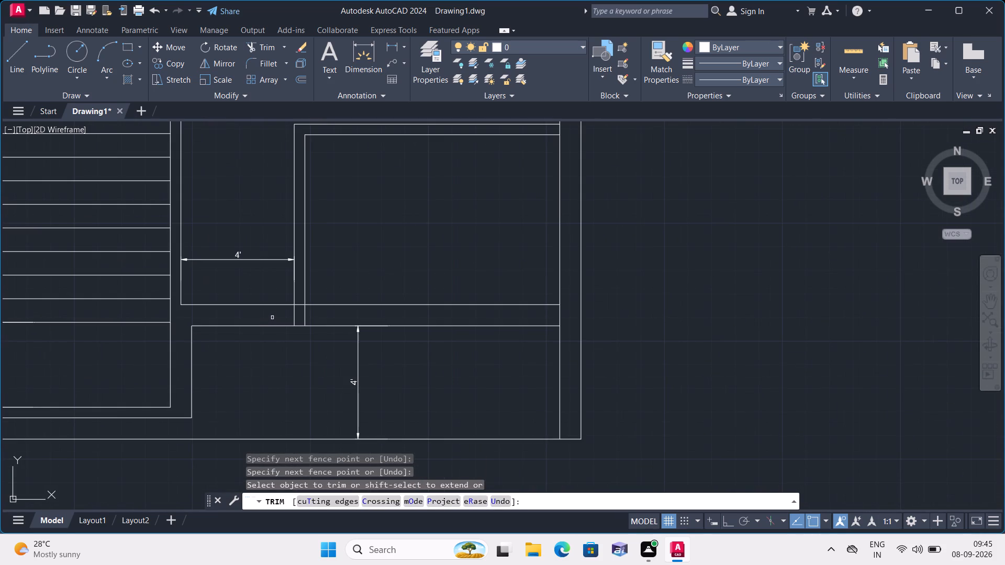
click(318, 317)
scroll(324, 318, down, 1)
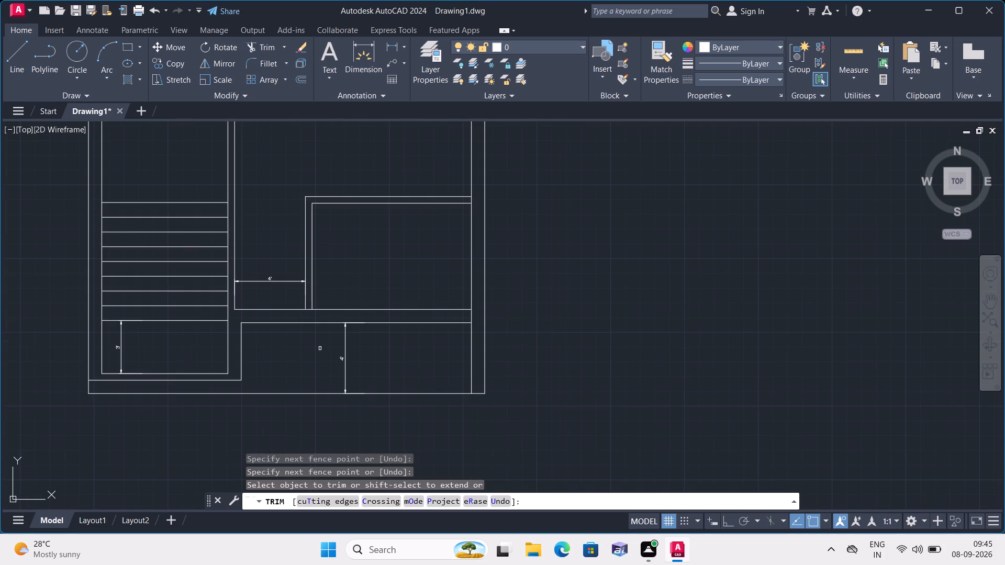
key(Escape)
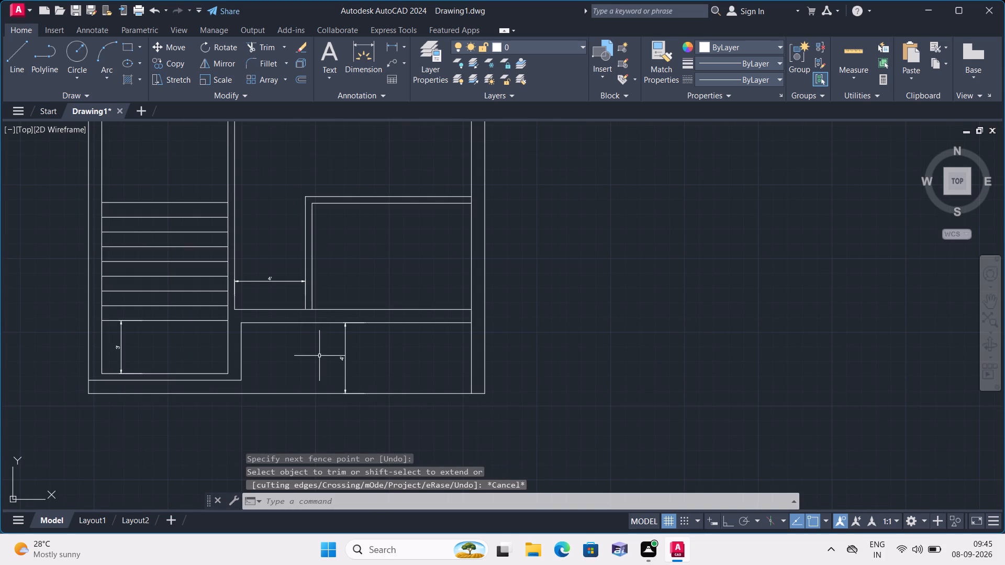
Examine the cleaned-up wall junctions around the staircase, the 4' passage and the lower-right room.
scroll(319, 356, down, 1)
middle_drag(319, 356, 318, 400)
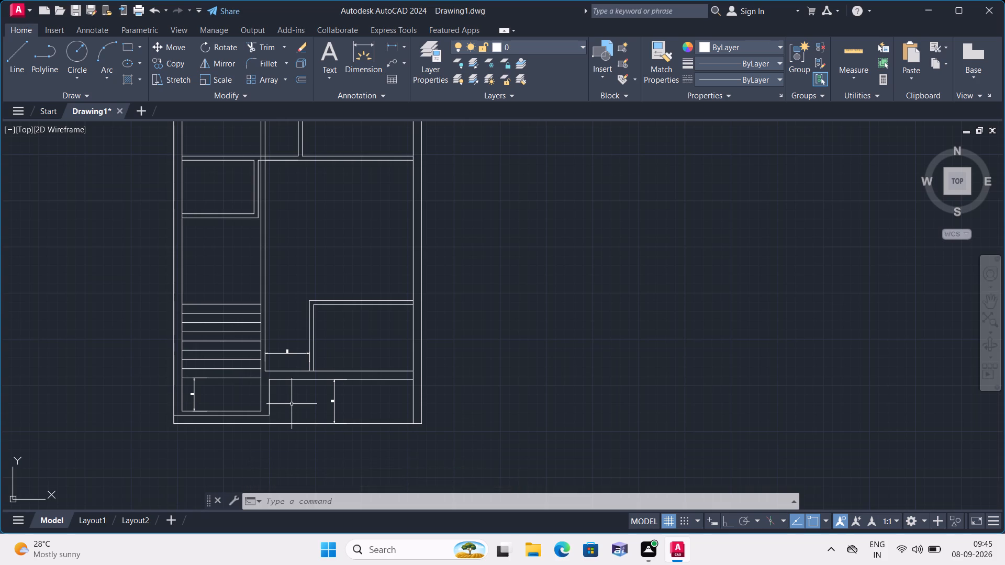
scroll(278, 402, up, 1)
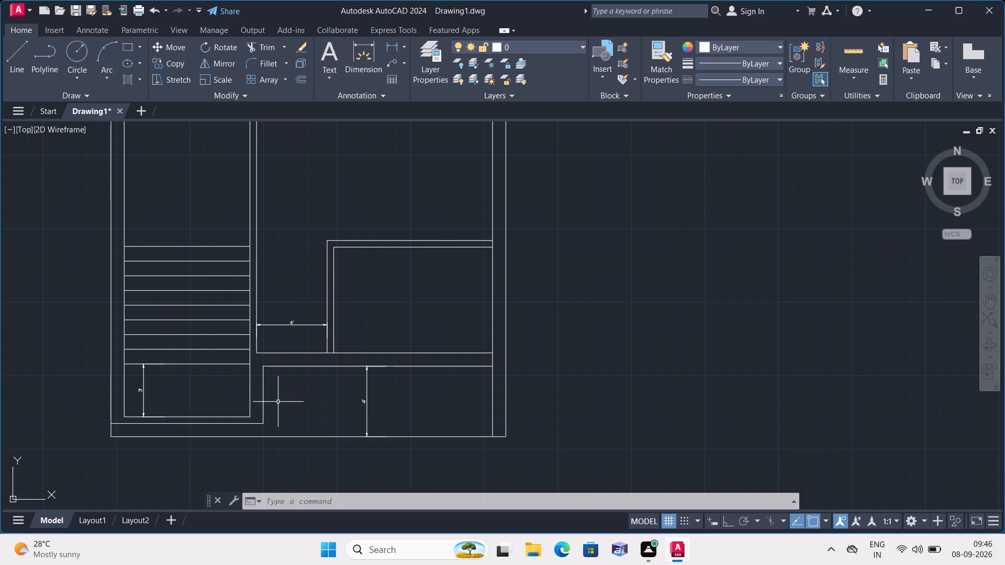
scroll(278, 402, up, 1)
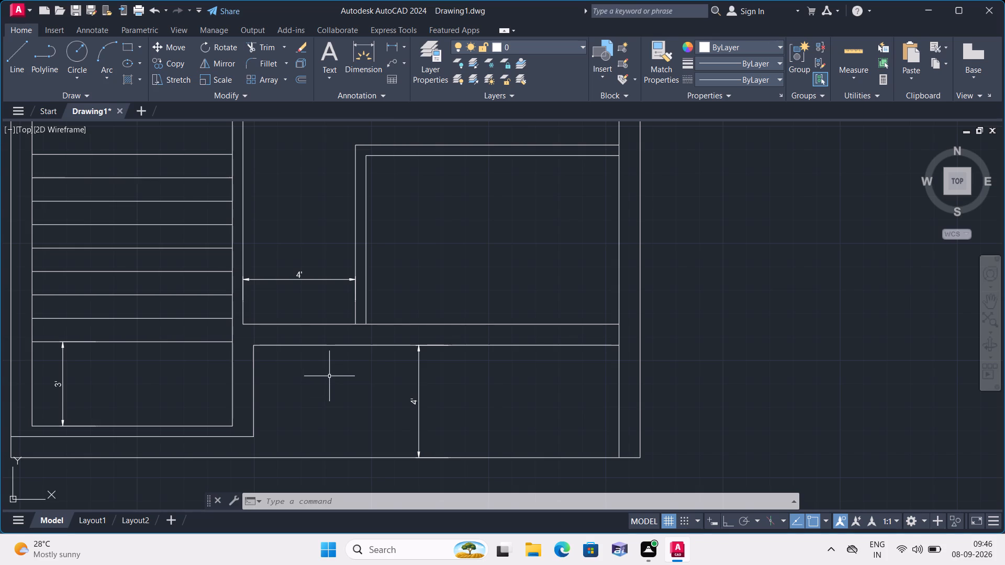
scroll(231, 317, up, 1)
scroll(217, 326, down, 1)
middle_drag(175, 347, 256, 502)
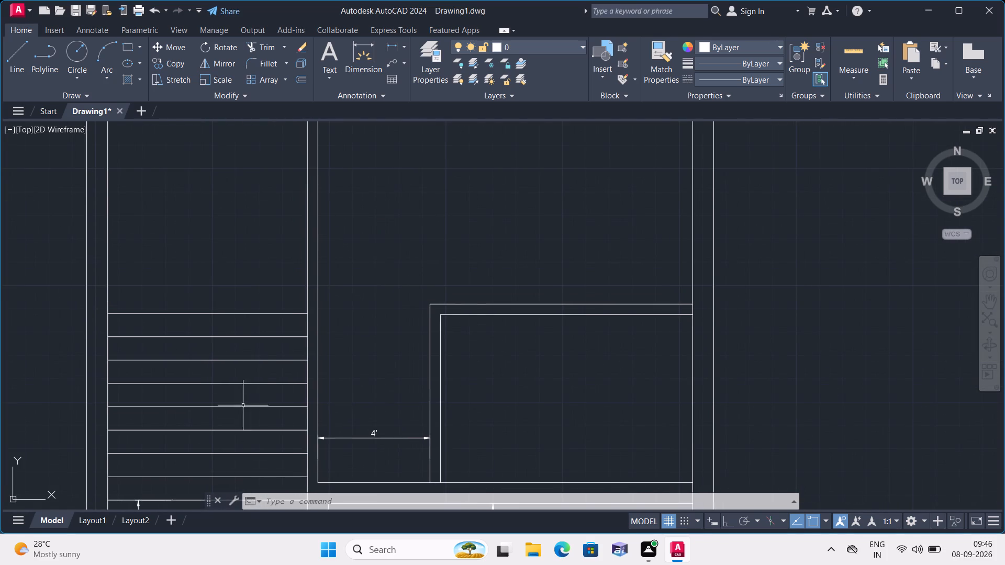
scroll(258, 443, down, 1)
middle_drag(254, 443, 251, 396)
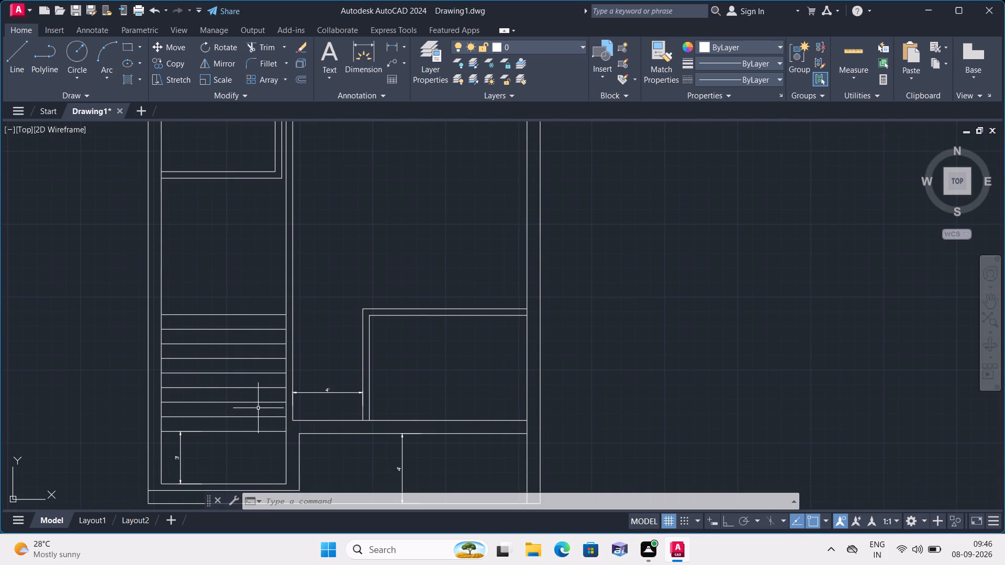
middle_drag(311, 284, 321, 316)
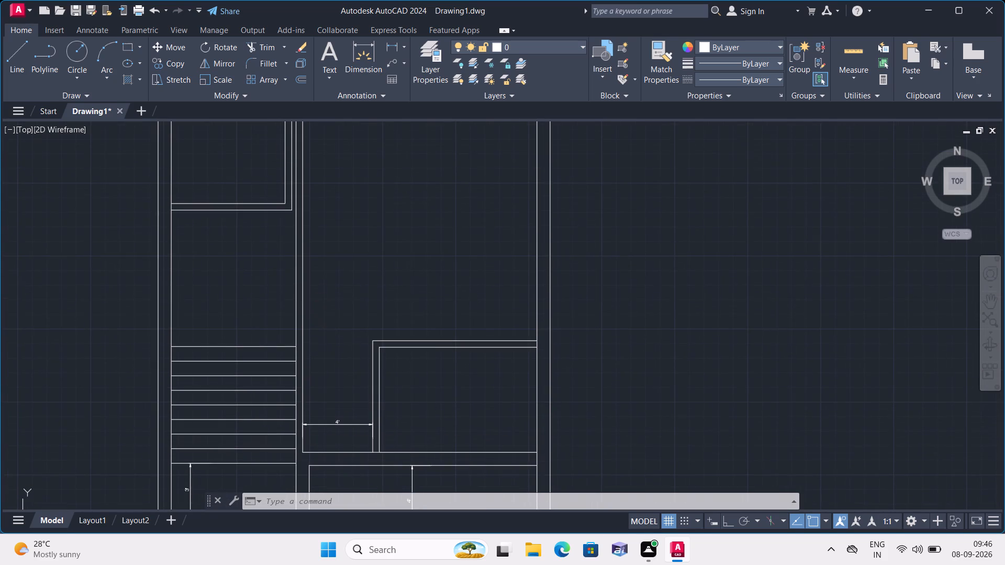
scroll(347, 313, down, 1)
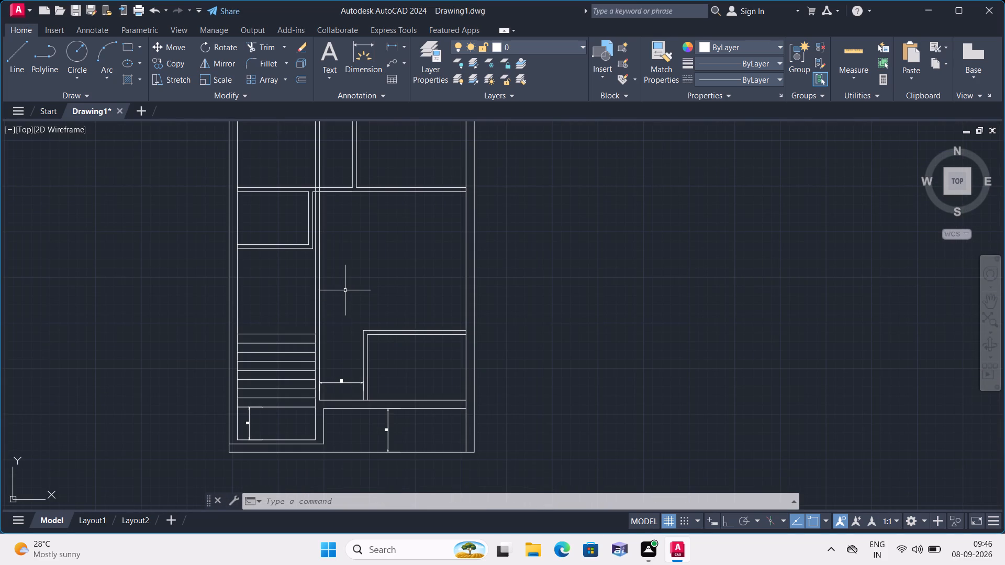
Extend the lower-right room's upper wall line across the 4' passage and through the partition to the stair-side line.
text(exte)
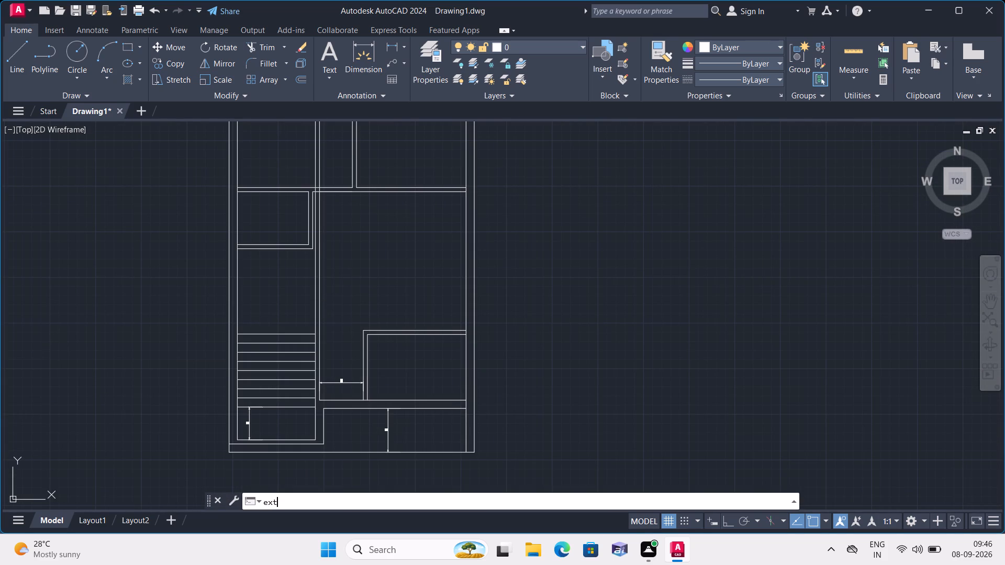
key(space)
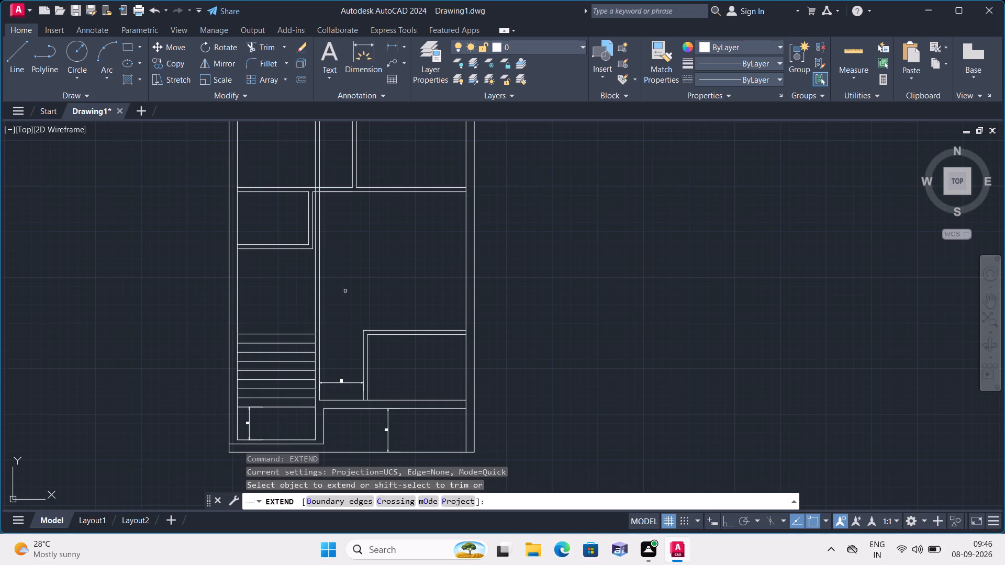
click(375, 308)
click(385, 352)
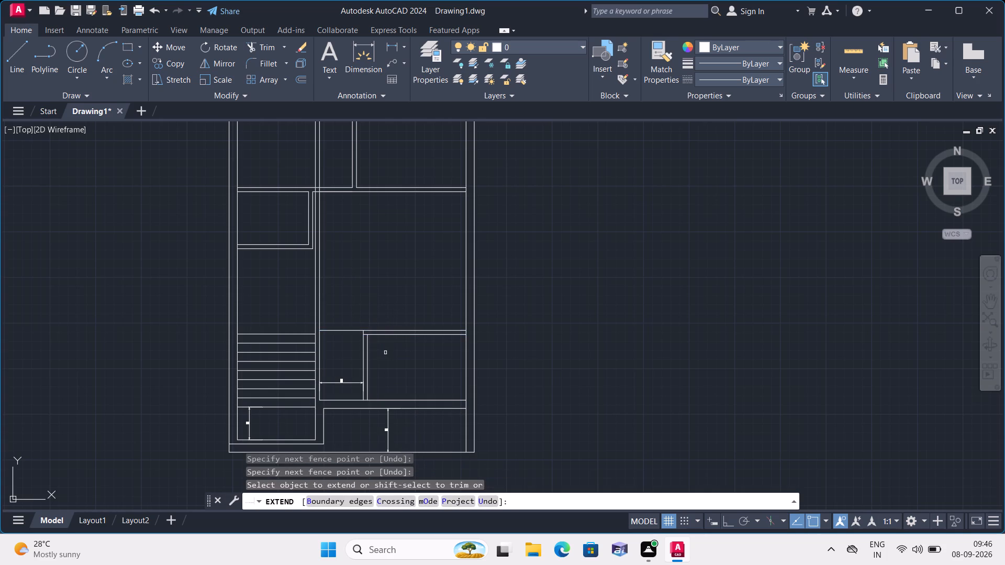
scroll(366, 331, up, 1)
click(327, 307)
click(325, 348)
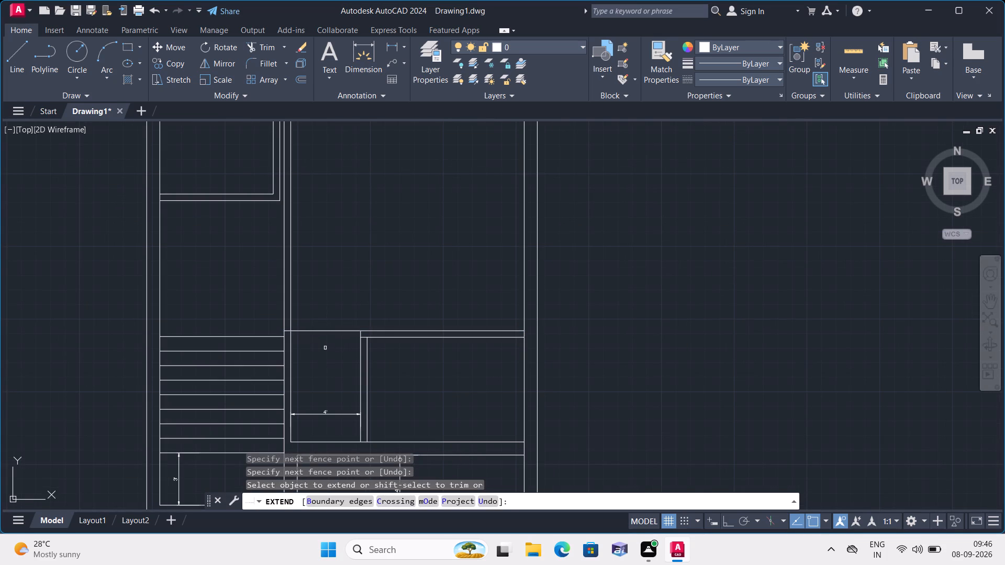
key(Escape)
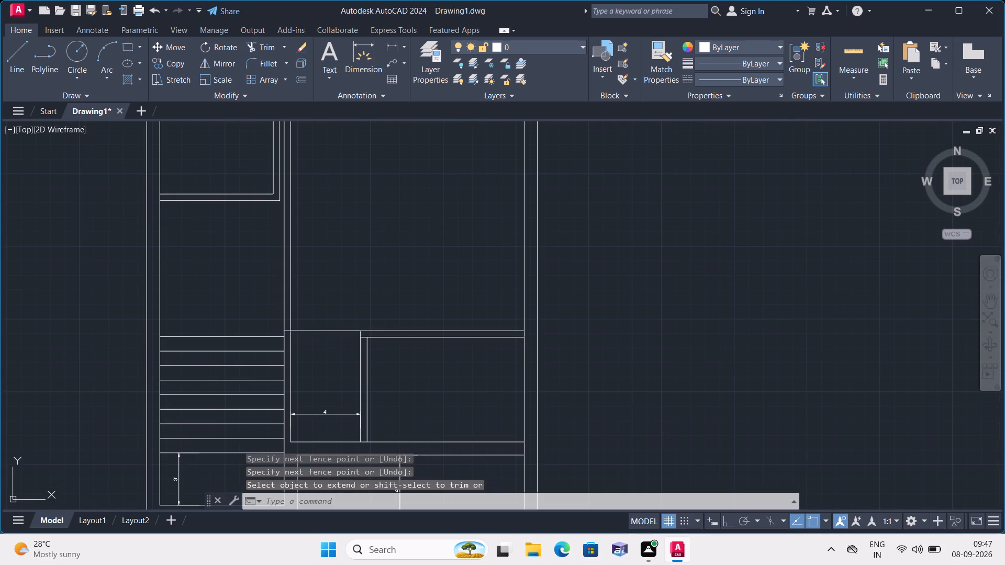
Trim the two vertical partition lines running from the lower-right room's upper wall line up to the middle cross wall.
scroll(325, 349, down, 1)
scroll(307, 326, up, 1)
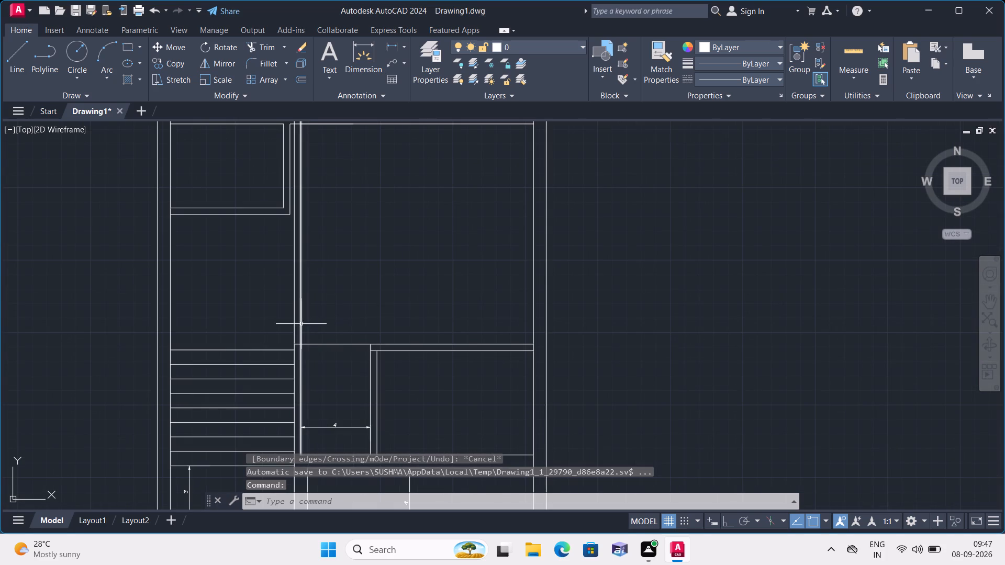
key(t)
text(rim)
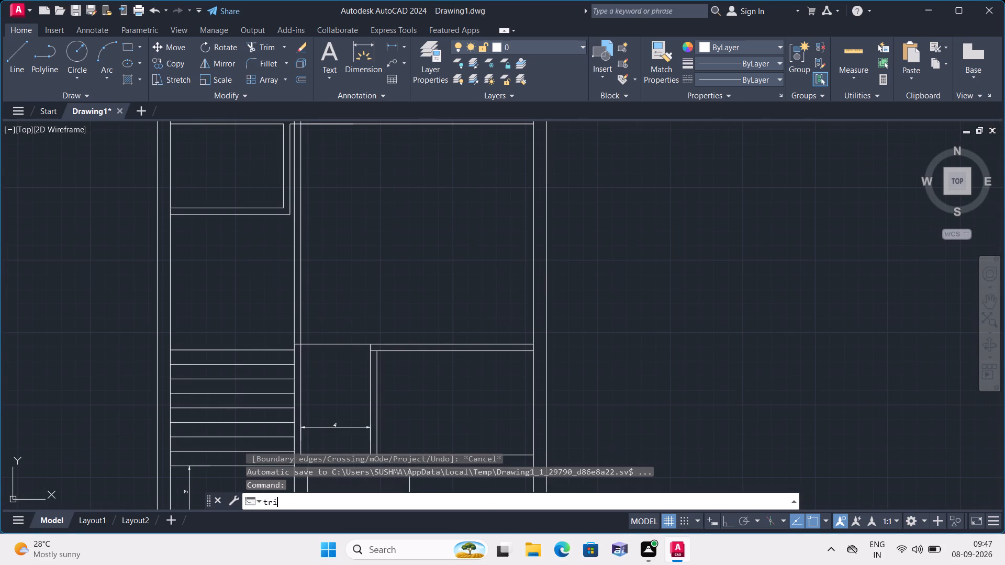
key(space)
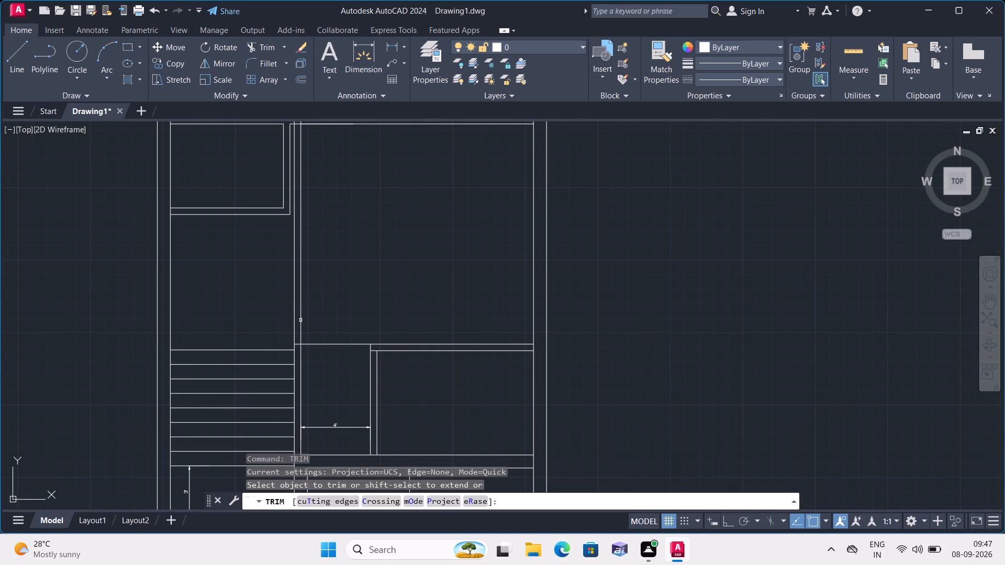
click(287, 321)
click(356, 309)
Trim the same two partition lines inside the upper-left room and their stubs within the middle cross wall.
middle_drag(367, 199, 360, 373)
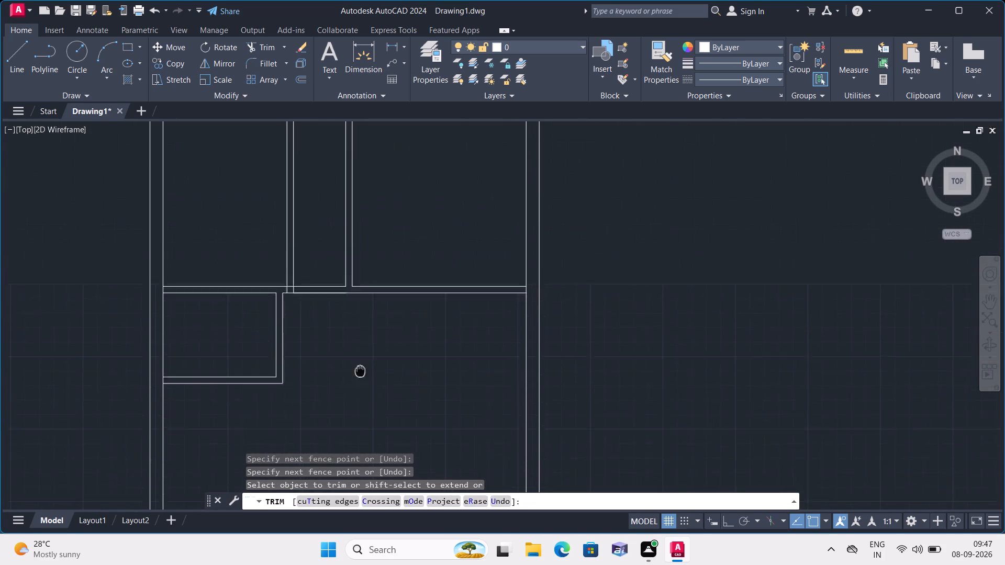
middle_drag(360, 373, 361, 406)
click(264, 266)
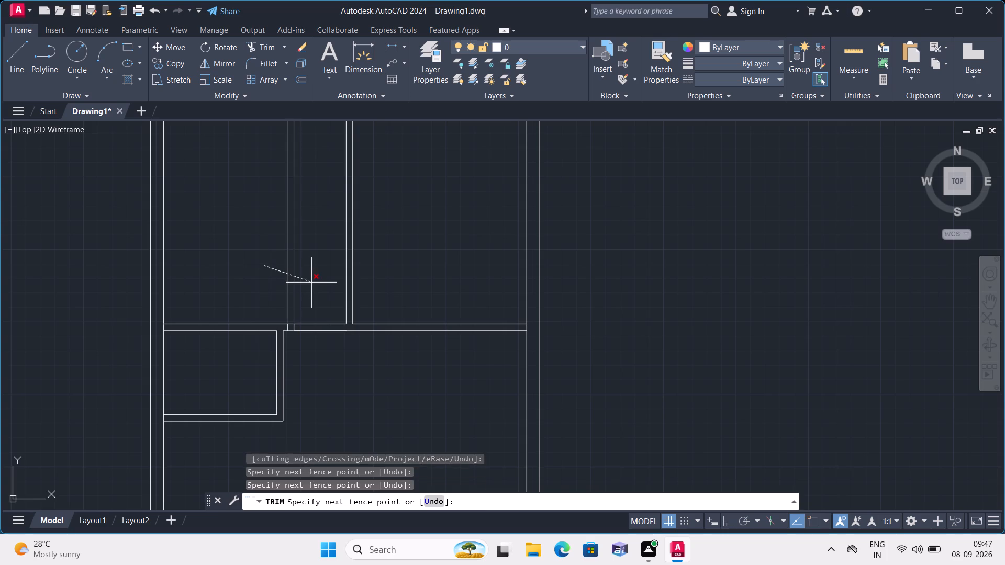
click(311, 282)
scroll(311, 282, down, 2)
scroll(306, 298, up, 6)
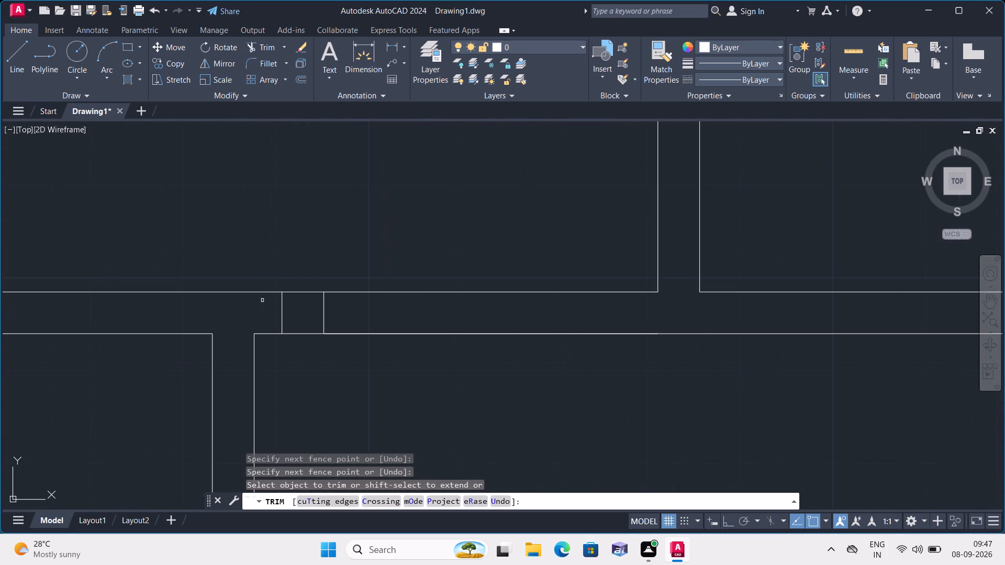
click(260, 307)
click(337, 313)
scroll(337, 313, down, 3)
scroll(417, 393, down, 2)
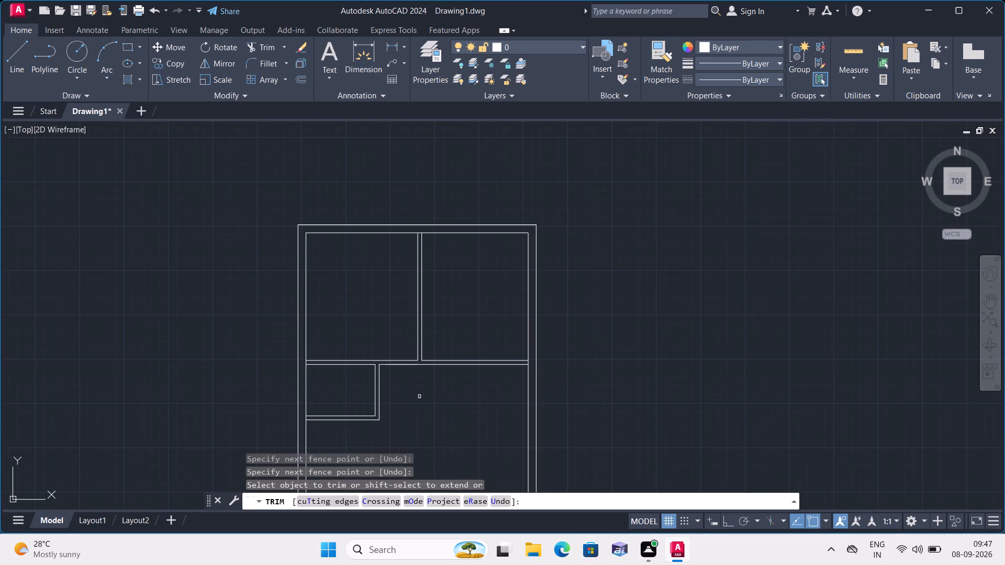
key(Escape)
Trim the lower-right room's inner wall line stub inside its partition and the outer line across the 4' passage.
middle_drag(416, 394, 371, 252)
scroll(369, 248, down, 1)
scroll(373, 337, up, 2)
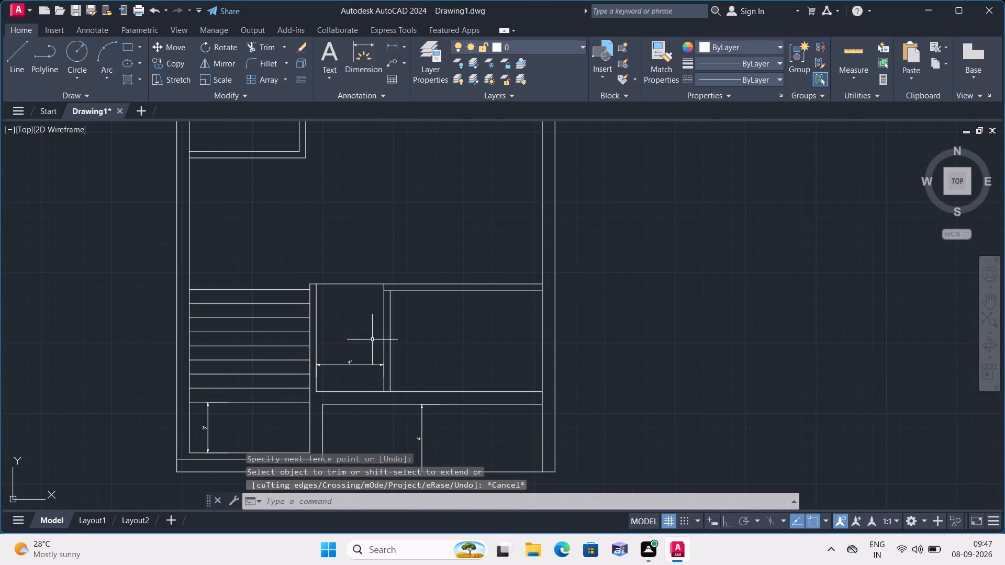
scroll(351, 322, up, 1)
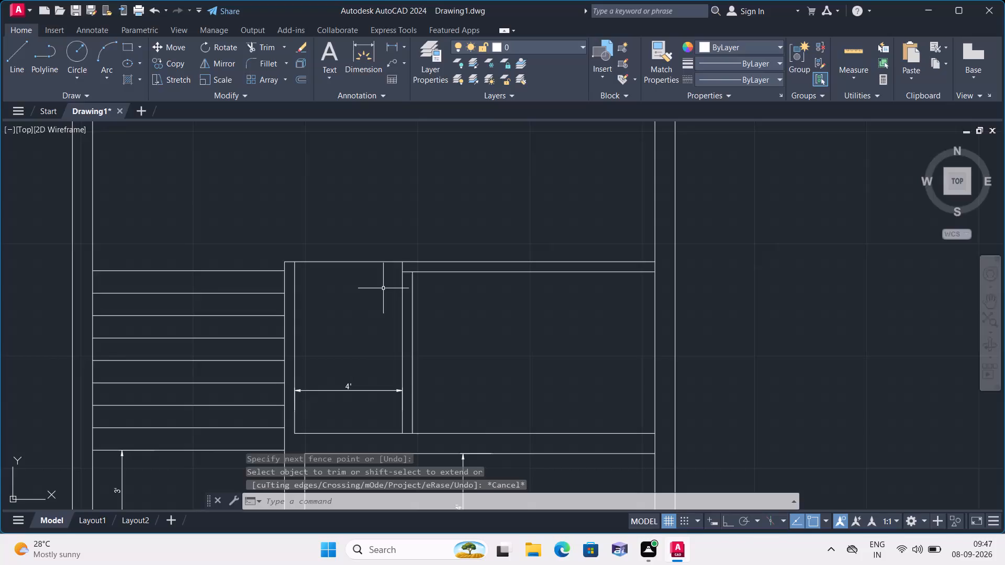
key(space)
click(408, 272)
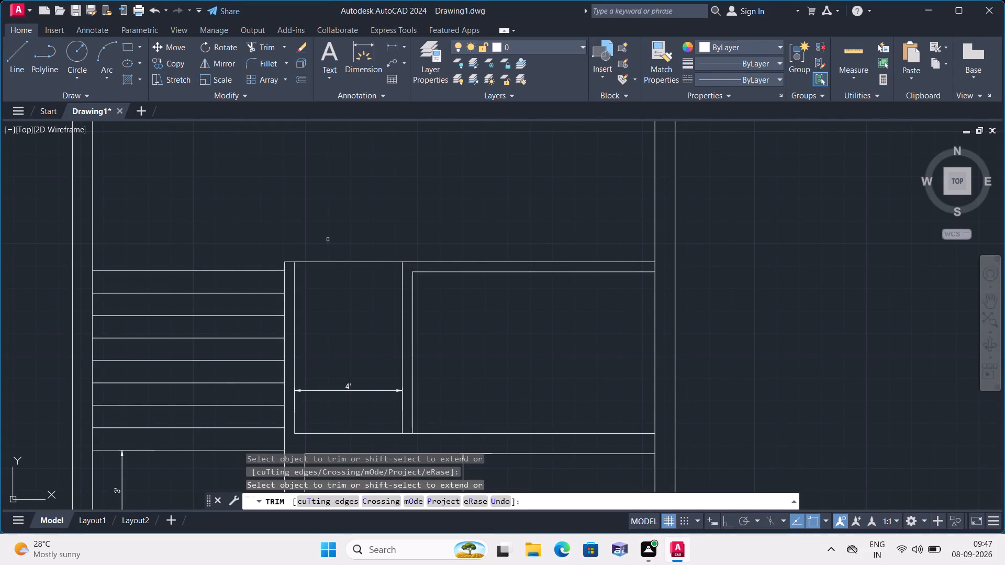
click(327, 239)
click(331, 284)
key(space)
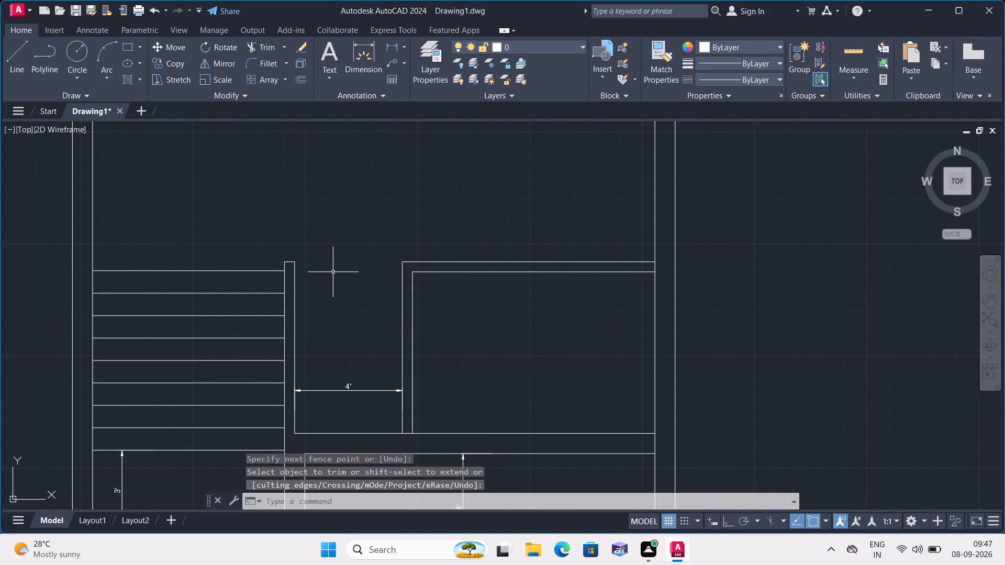
key(Escape)
Erase all nine horizontal tread lines of the staircase.
scroll(200, 254, down, 1)
middle_drag(200, 254, 224, 201)
click(224, 201)
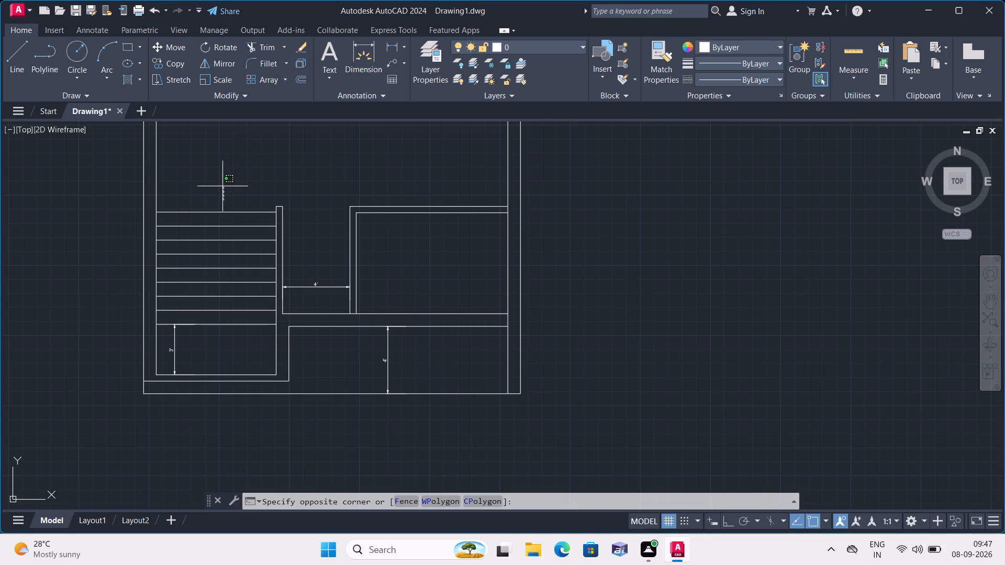
click(198, 125)
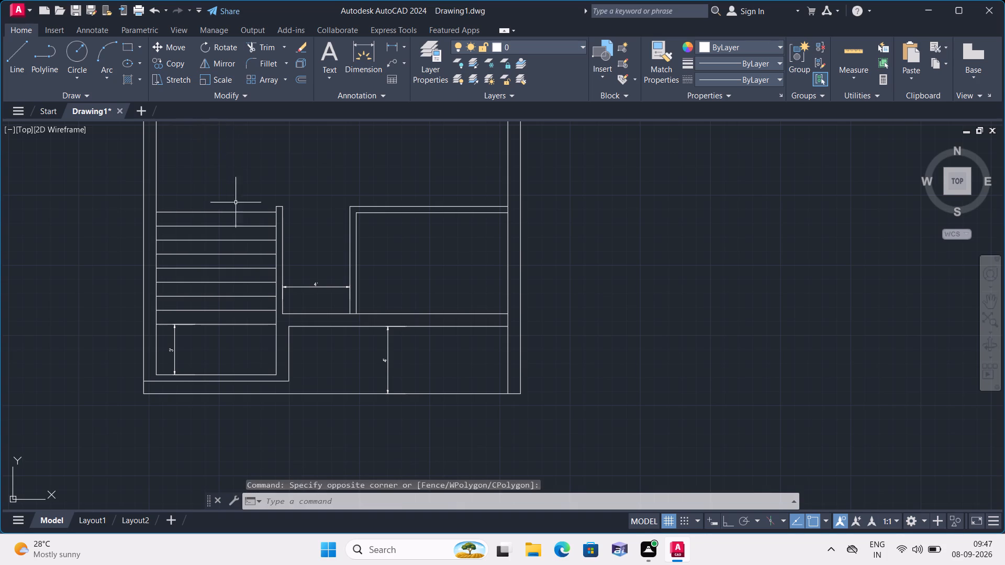
scroll(208, 304, up, 1)
scroll(239, 392, up, 1)
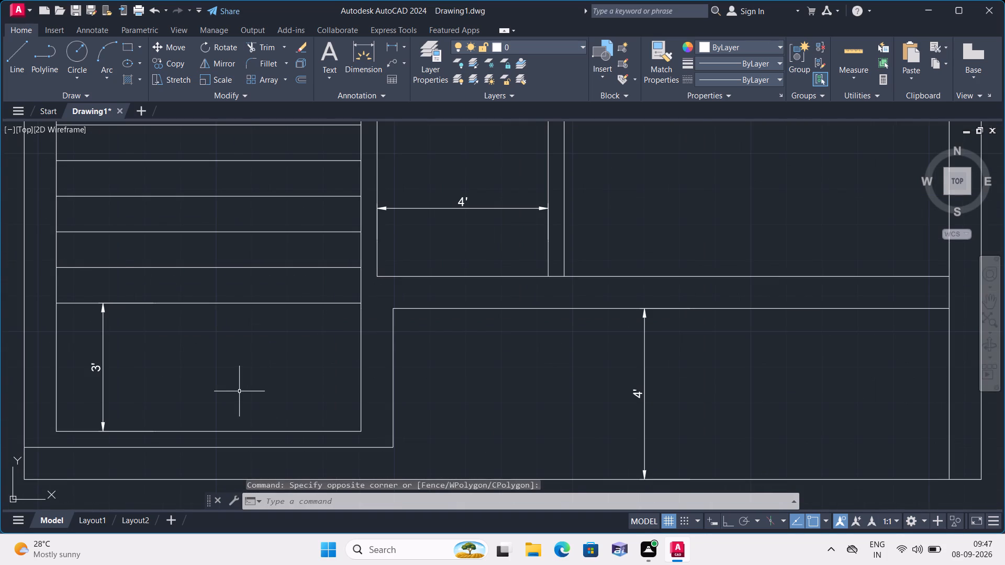
scroll(240, 388, down, 1)
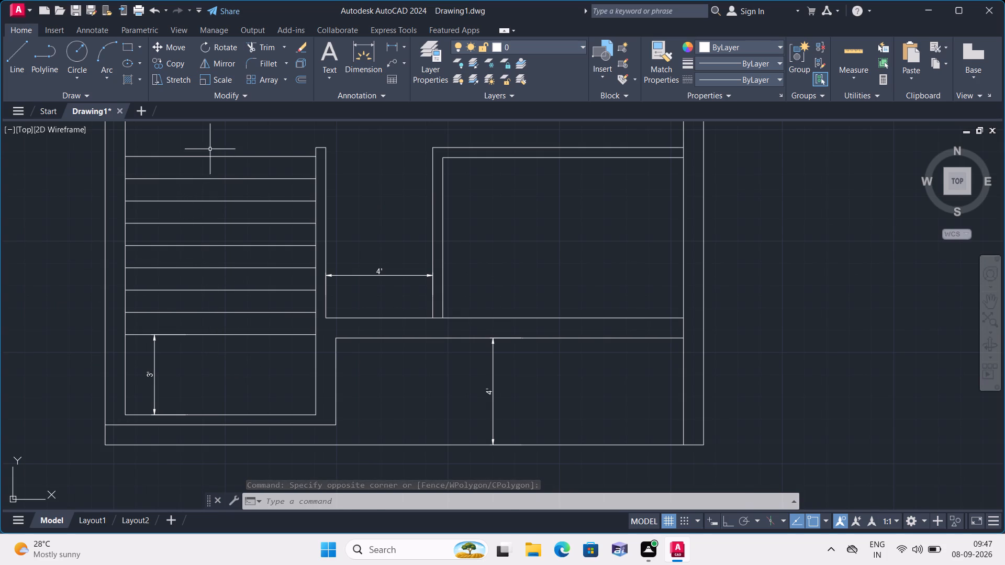
click(211, 142)
click(224, 351)
drag(224, 343, 222, 323)
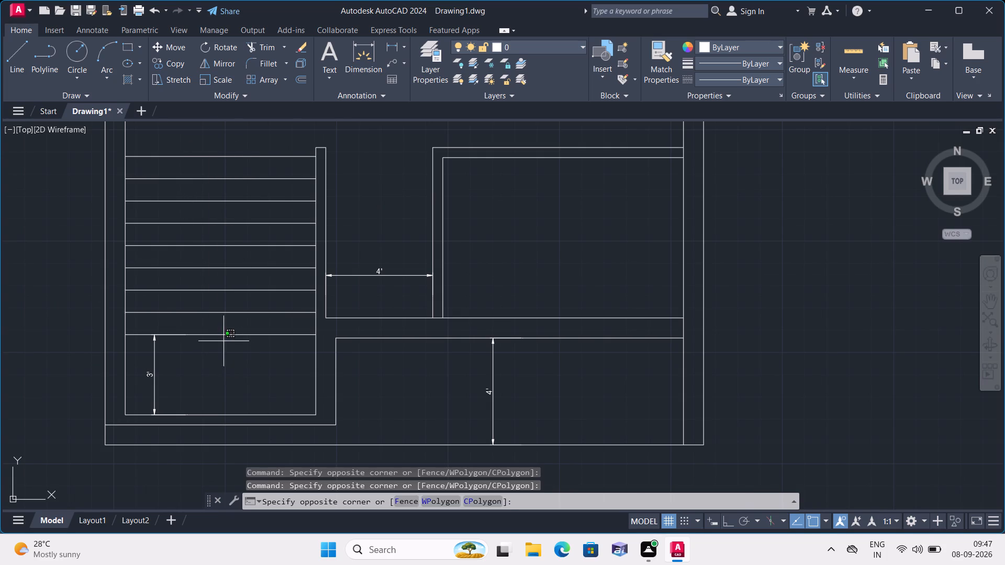
drag(222, 323, 221, 288)
click(235, 145)
click(235, 149)
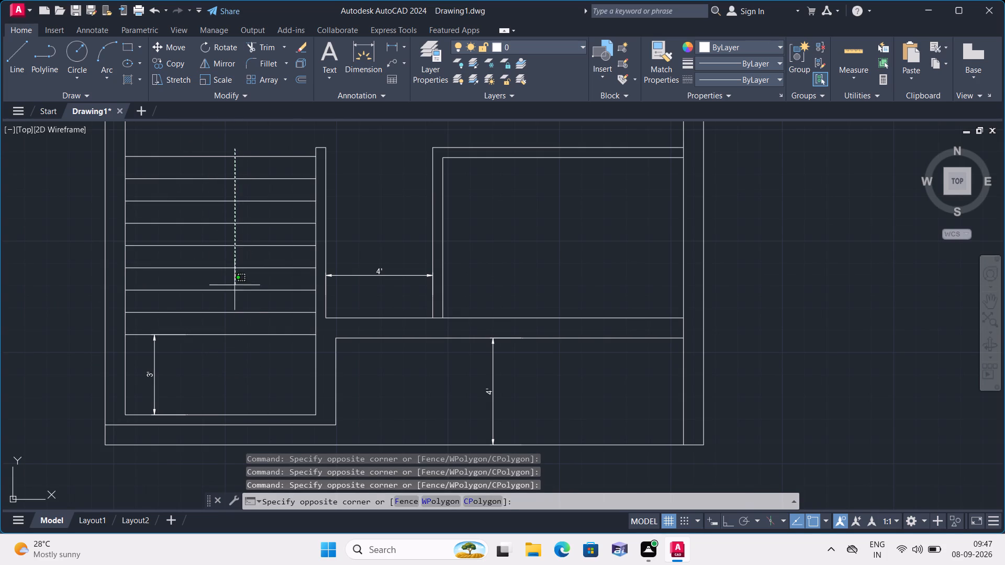
click(235, 341)
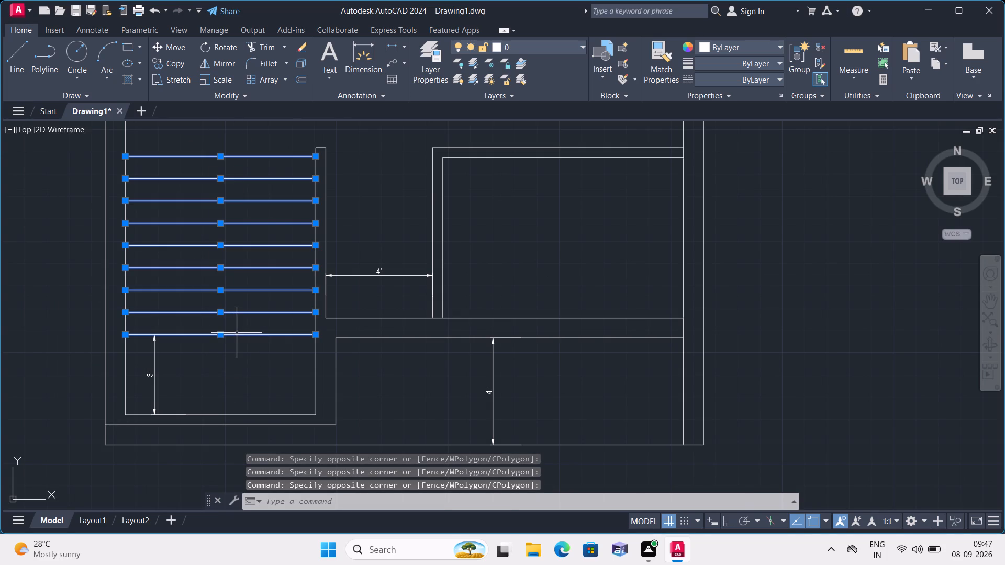
key(Delete)
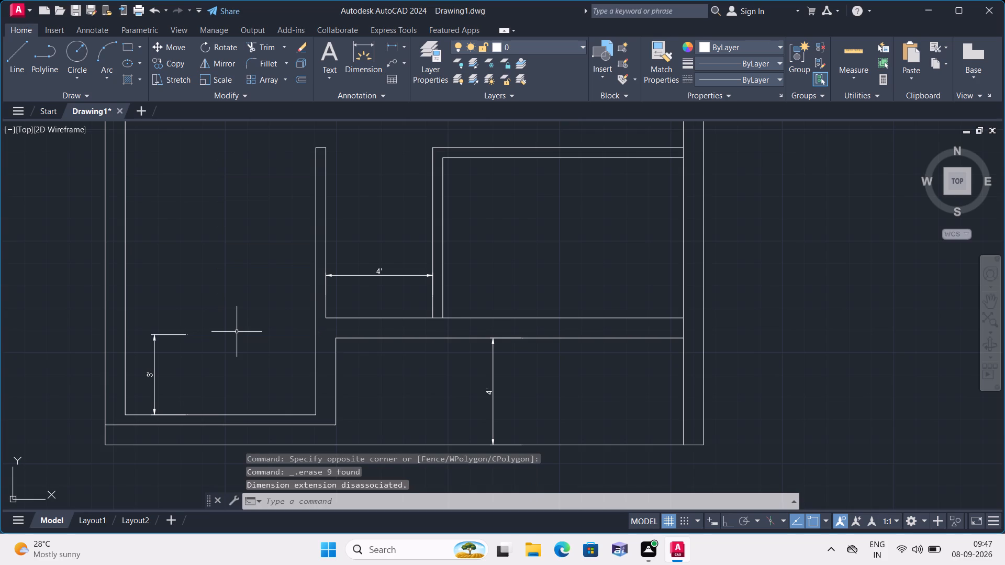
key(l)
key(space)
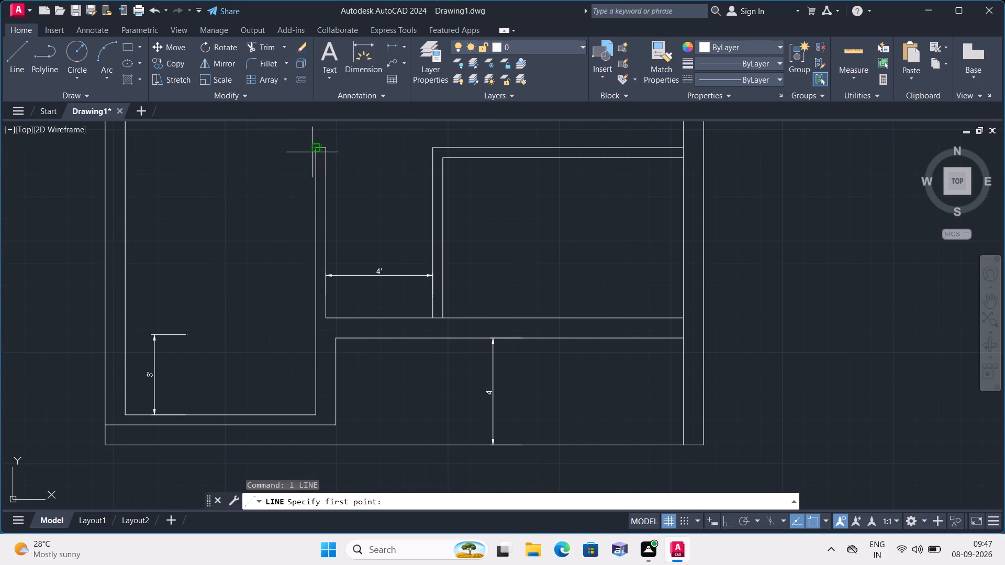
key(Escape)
Offset the short end line atop the stair-side partition downward nine times in succession at 10" spacing.
text(offset)
key(space)
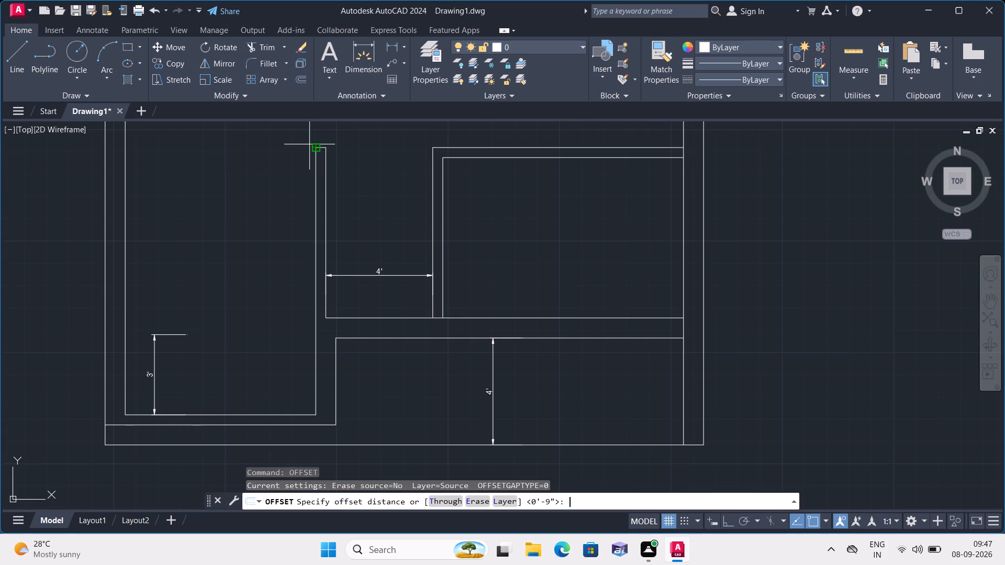
text(10")
key(space)
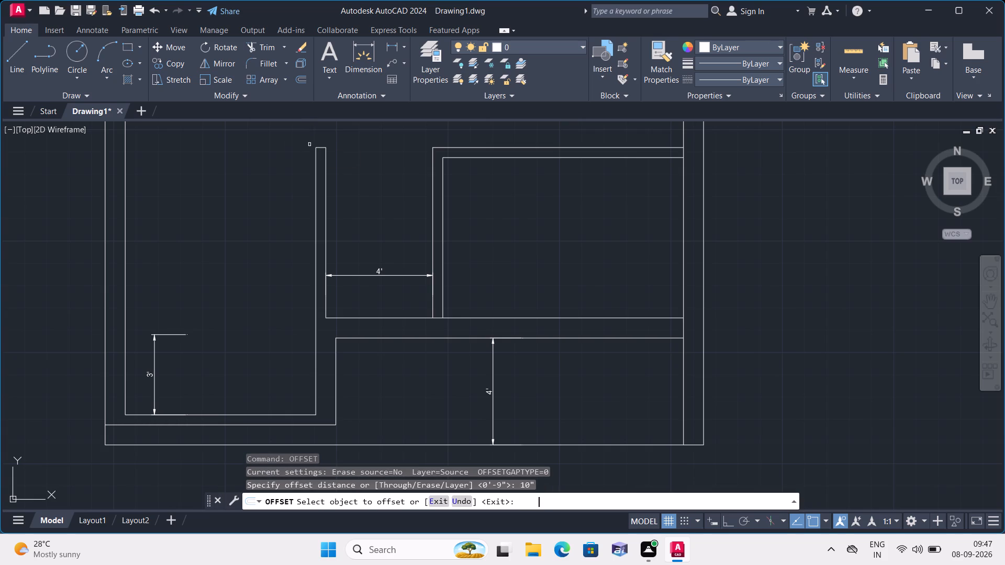
click(320, 146)
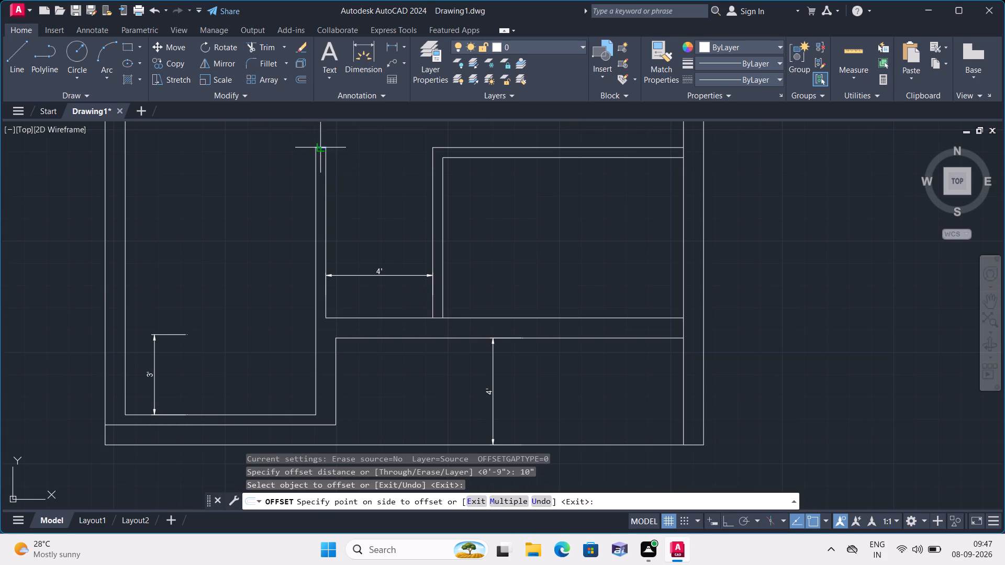
click(321, 166)
click(321, 169)
click(320, 190)
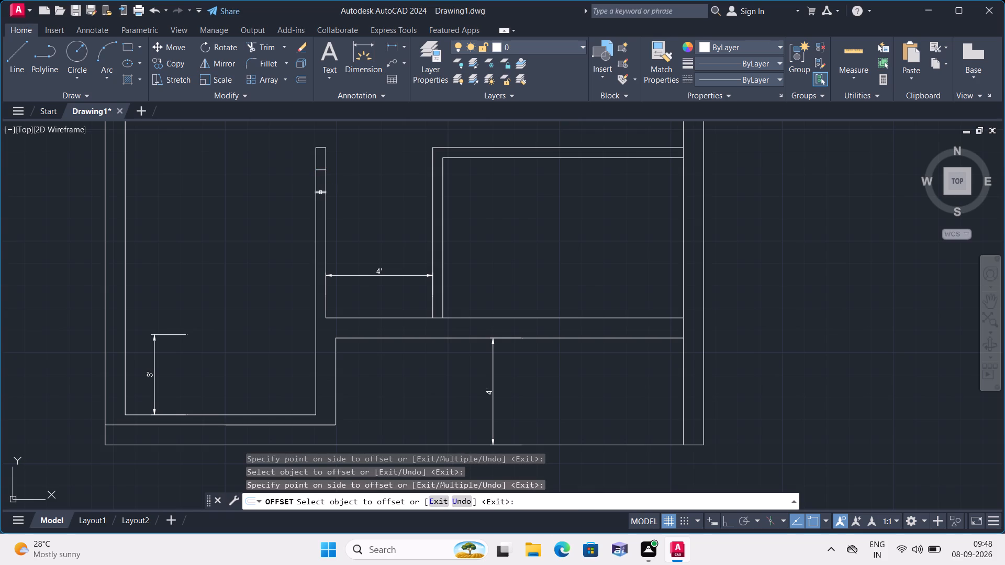
click(320, 193)
click(321, 208)
click(321, 214)
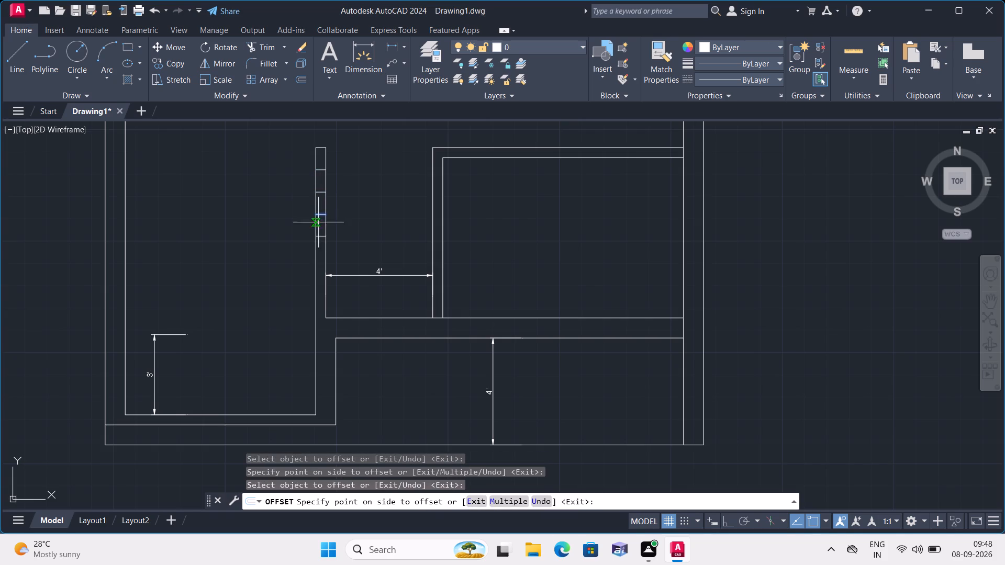
click(317, 230)
click(320, 236)
click(319, 262)
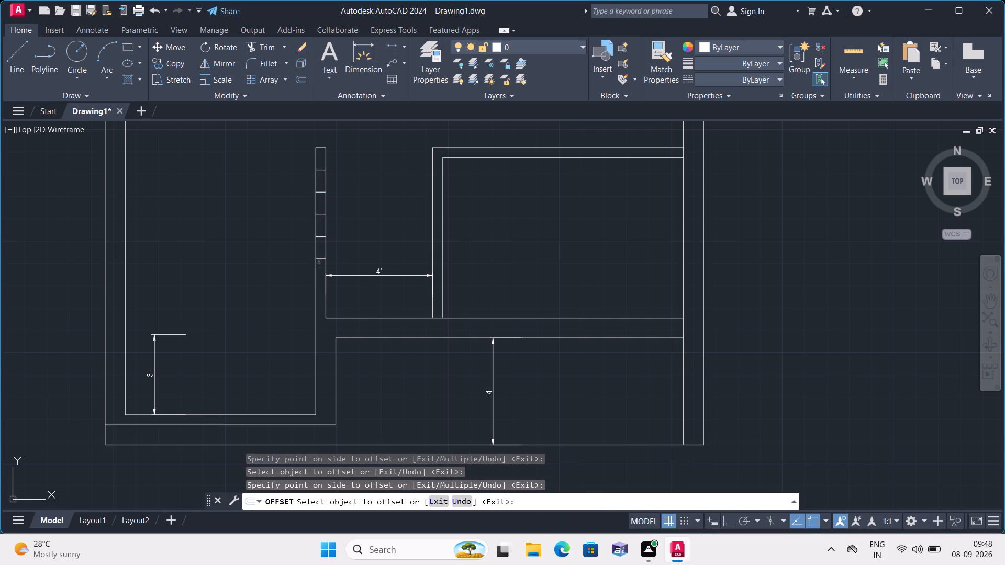
click(319, 260)
click(318, 277)
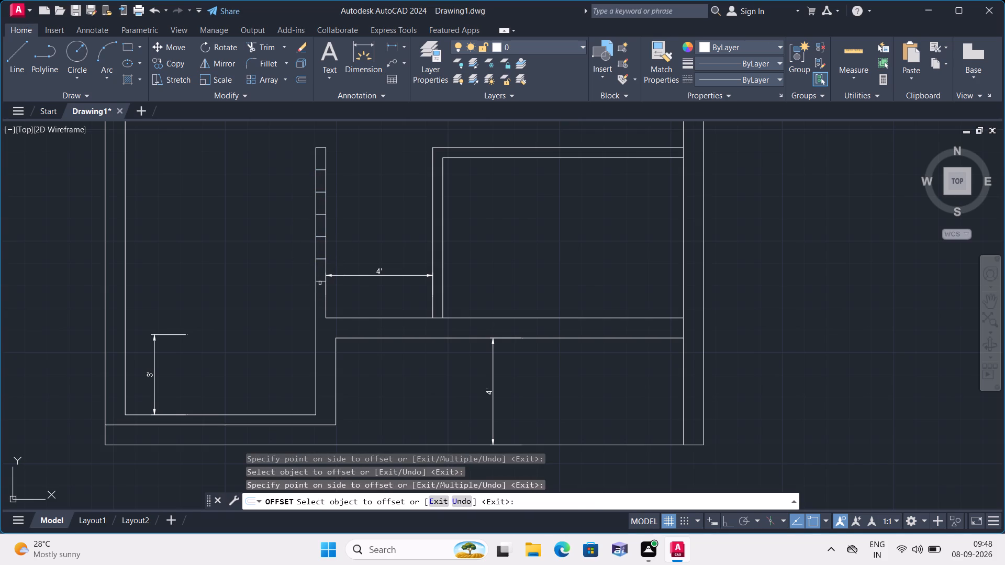
click(320, 282)
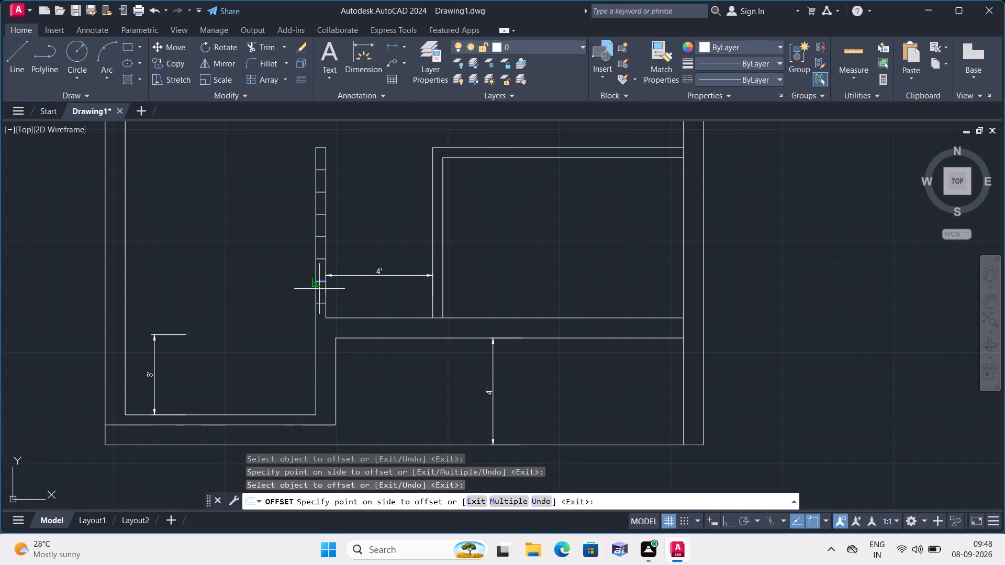
click(315, 313)
click(322, 304)
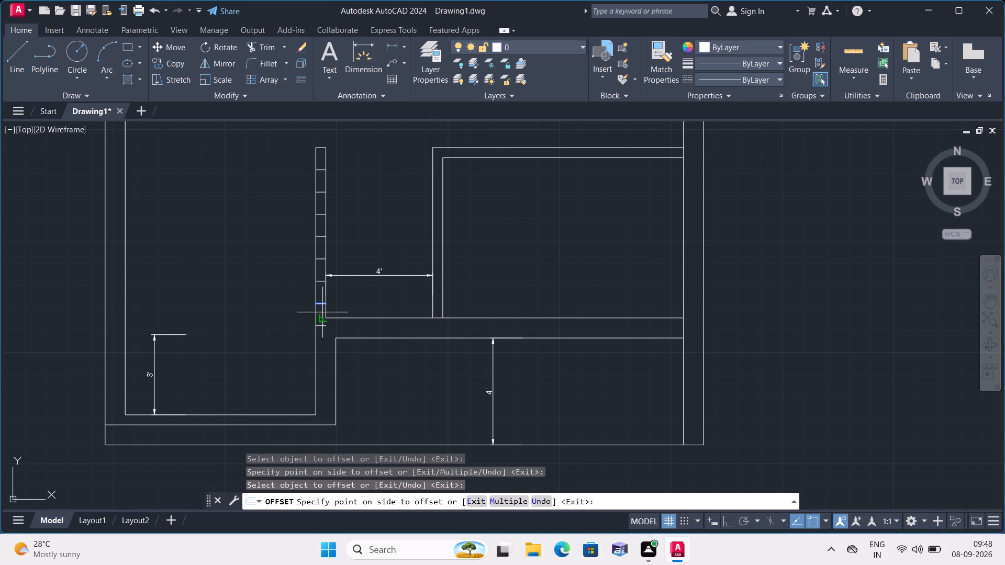
click(323, 320)
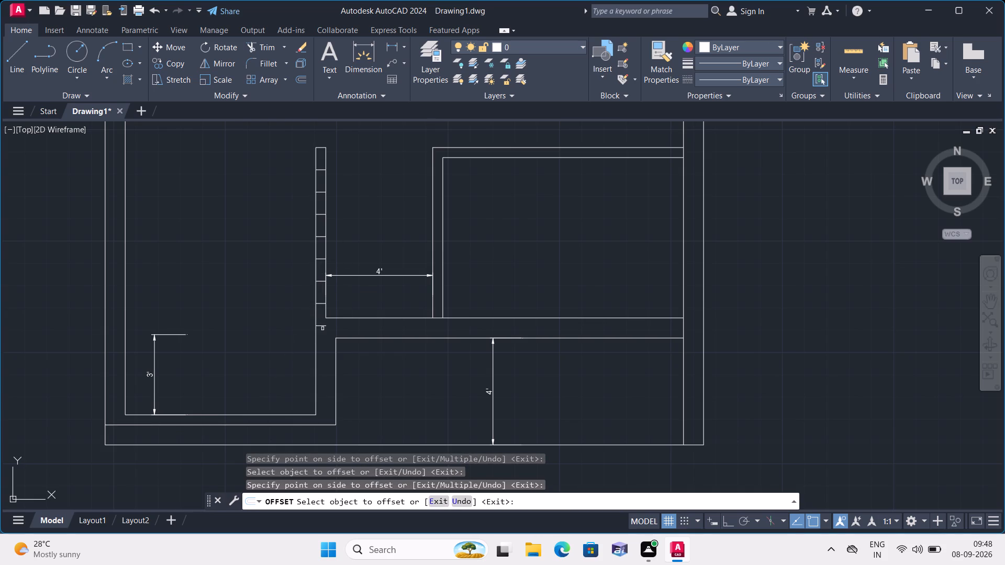
click(319, 326)
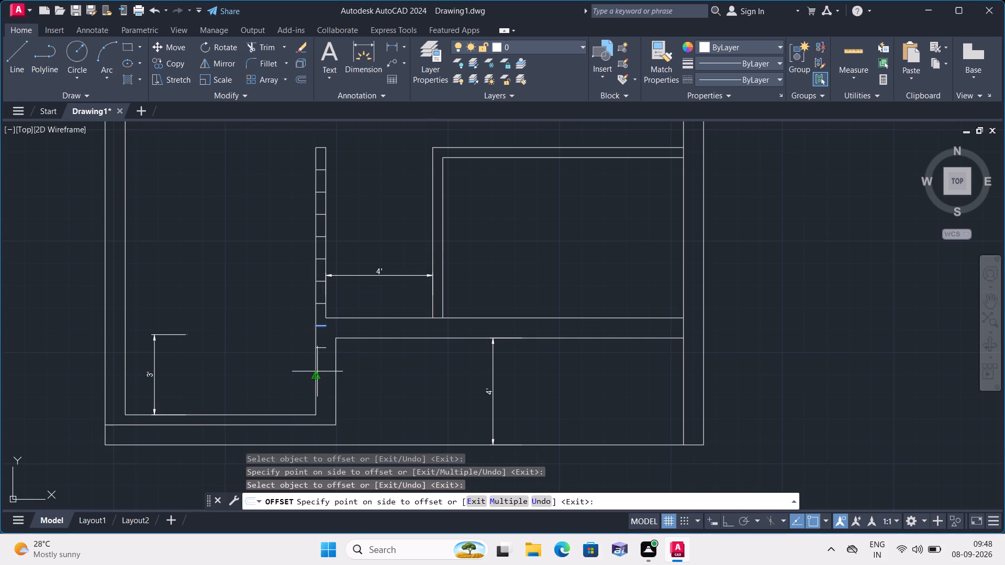
click(304, 368)
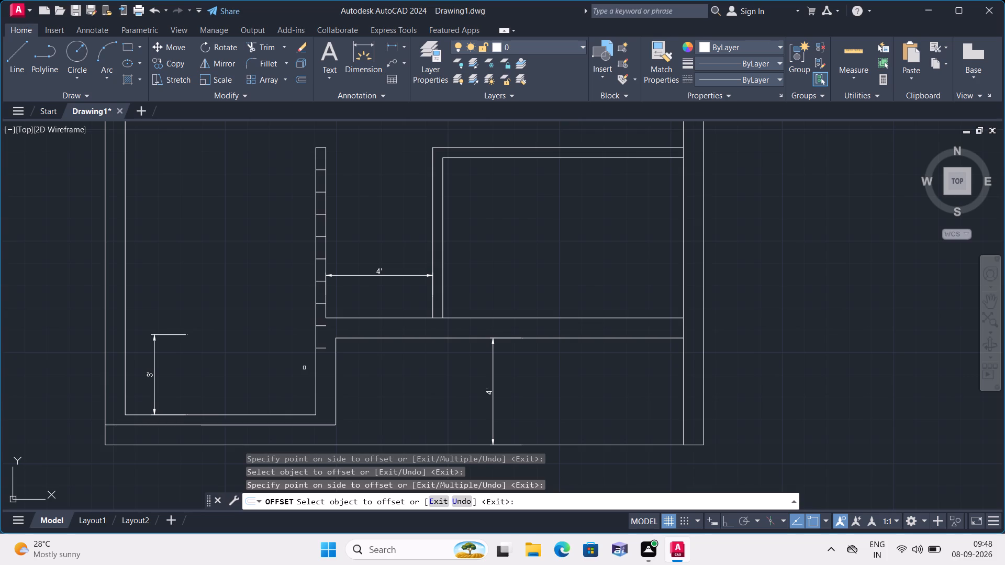
Offset the lowest short tread line downward by 3' toward the bottom wall.
key(space)
key(space)
text(3')
key(space)
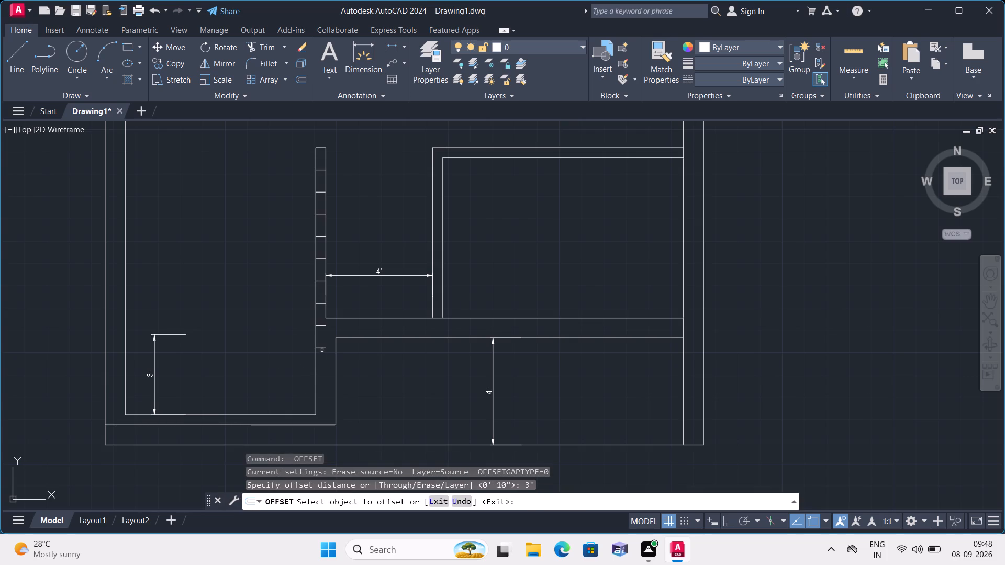
click(321, 349)
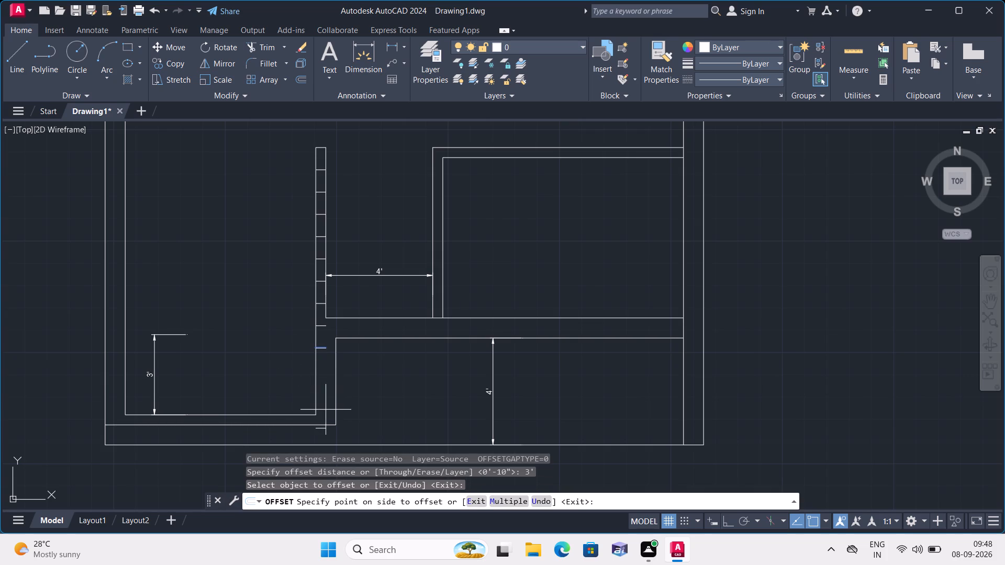
click(326, 410)
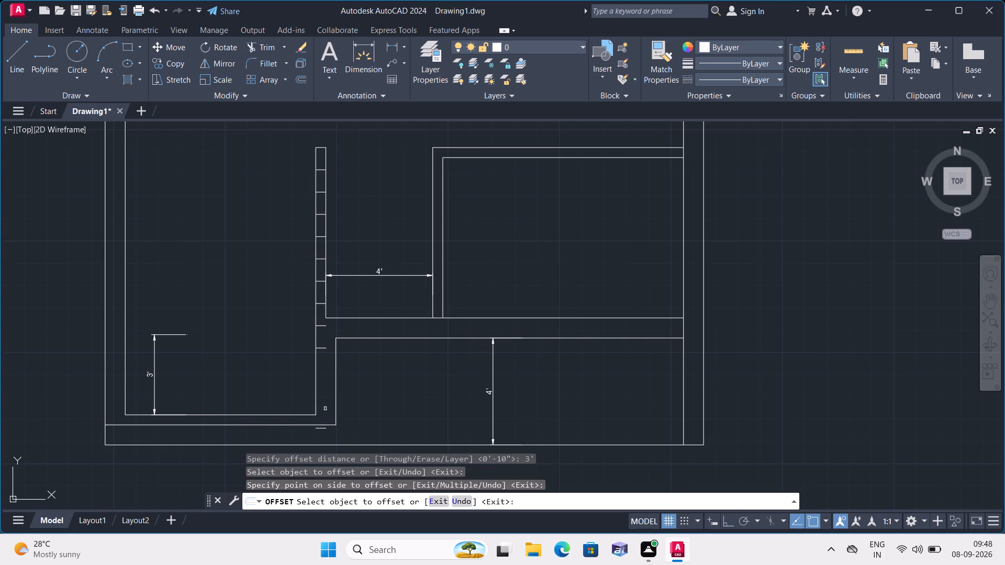
Extend the staircase's top line and the nine 10"-spaced tread lines below it across to the outer wall's inner face.
middle_drag(325, 409, 320, 354)
scroll(320, 354, up, 1)
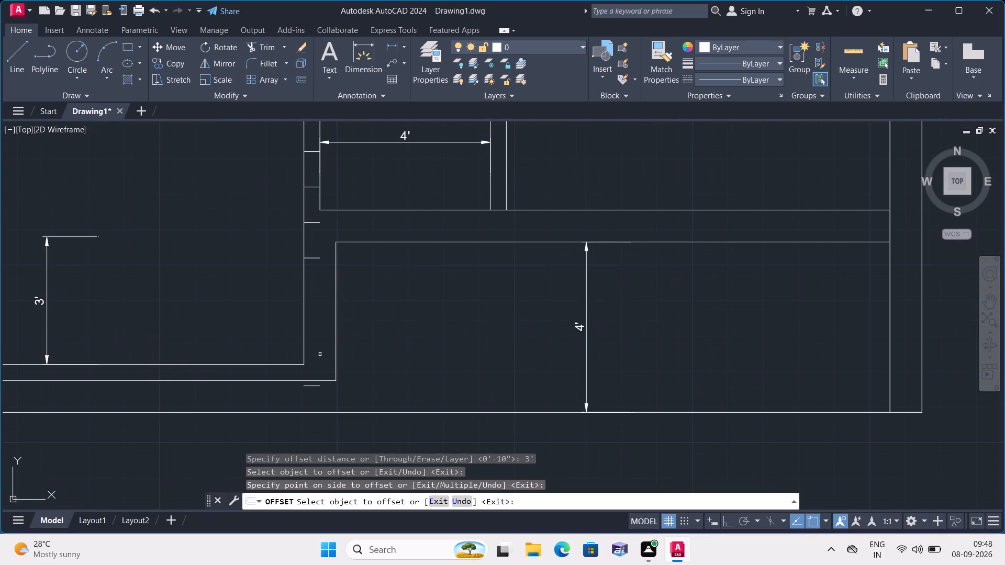
key(Escape)
scroll(320, 354, down, 1)
scroll(256, 285, down, 1)
middle_drag(252, 279, 260, 312)
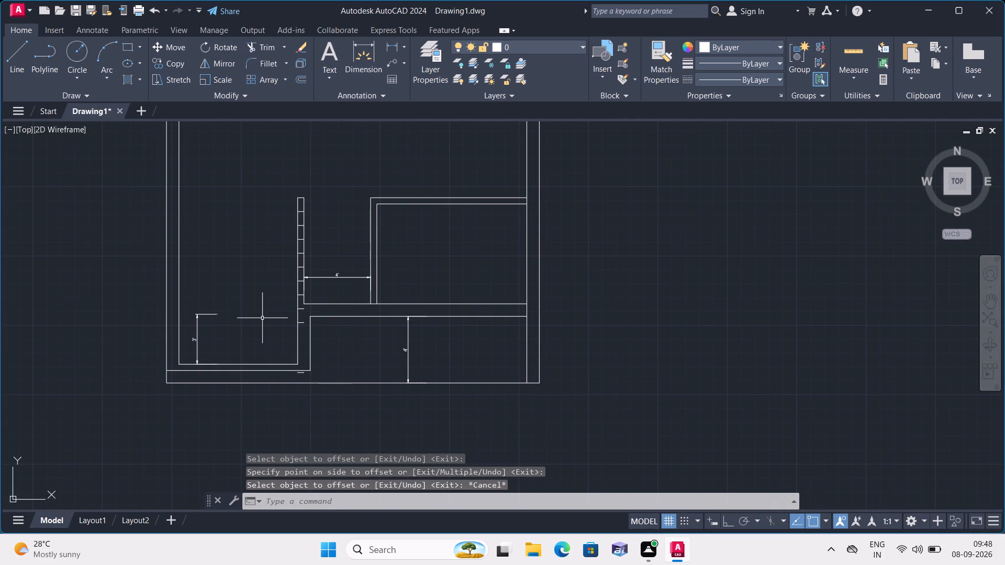
text(extend)
key(space)
scroll(291, 219, up, 1)
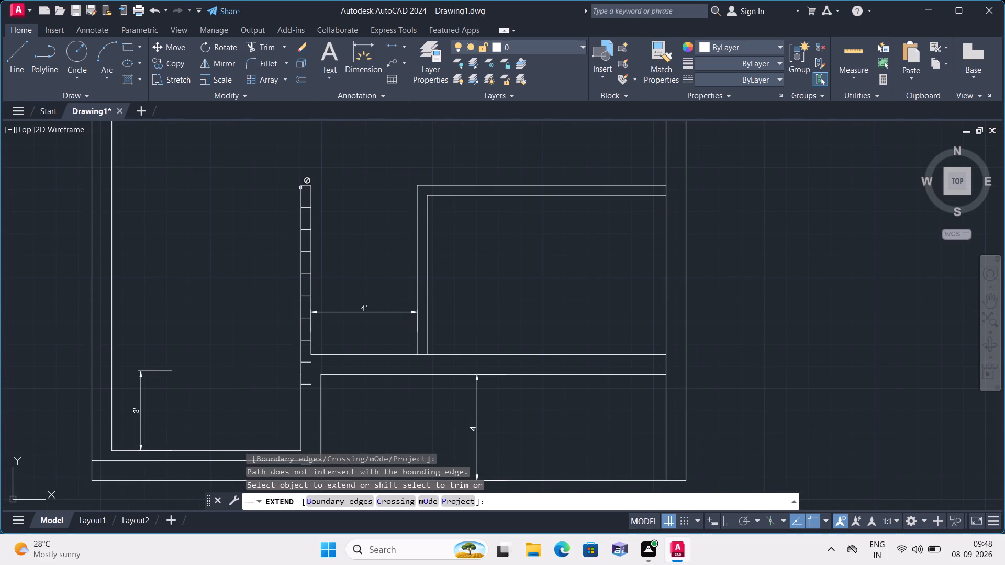
click(299, 186)
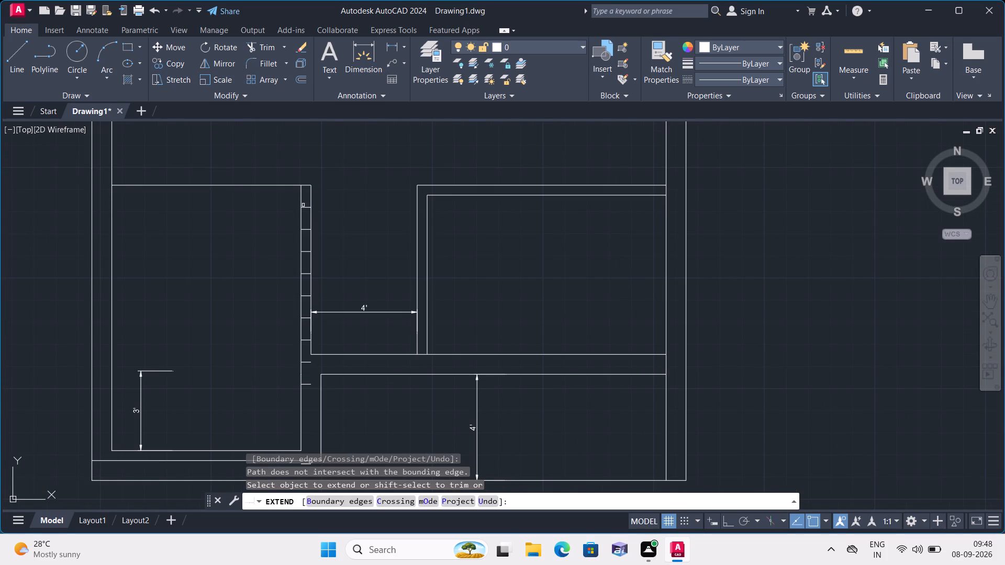
click(303, 206)
click(303, 229)
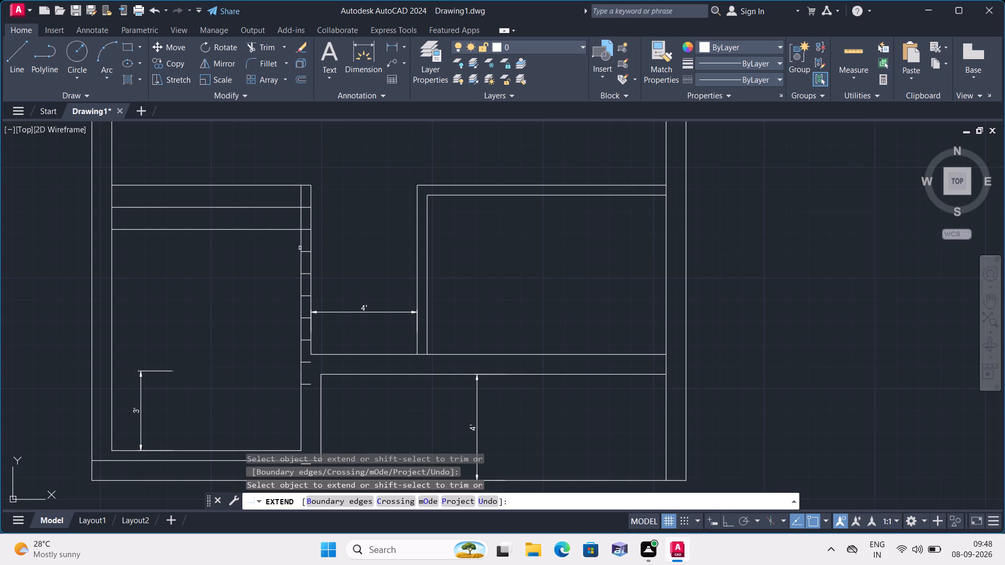
click(299, 251)
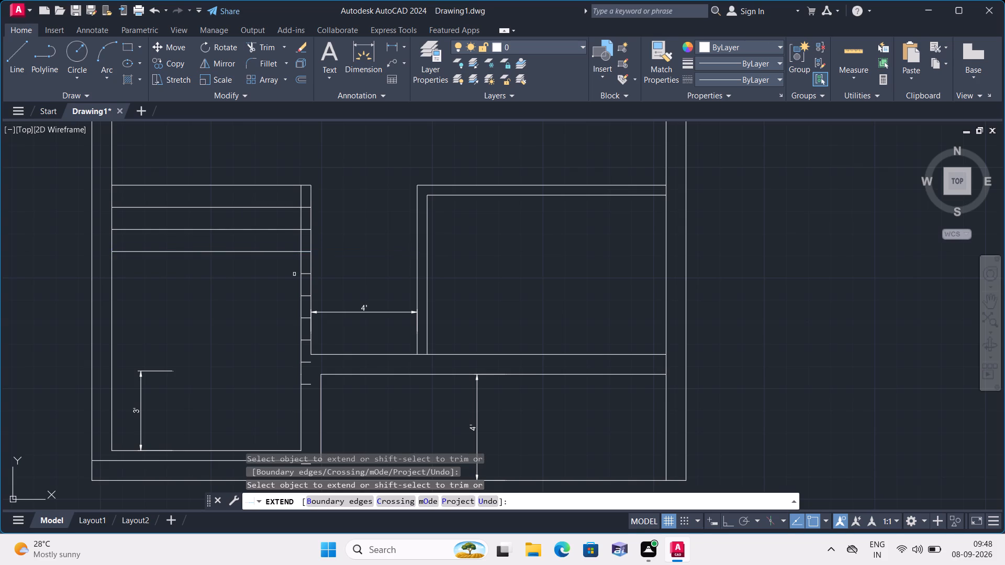
click(304, 272)
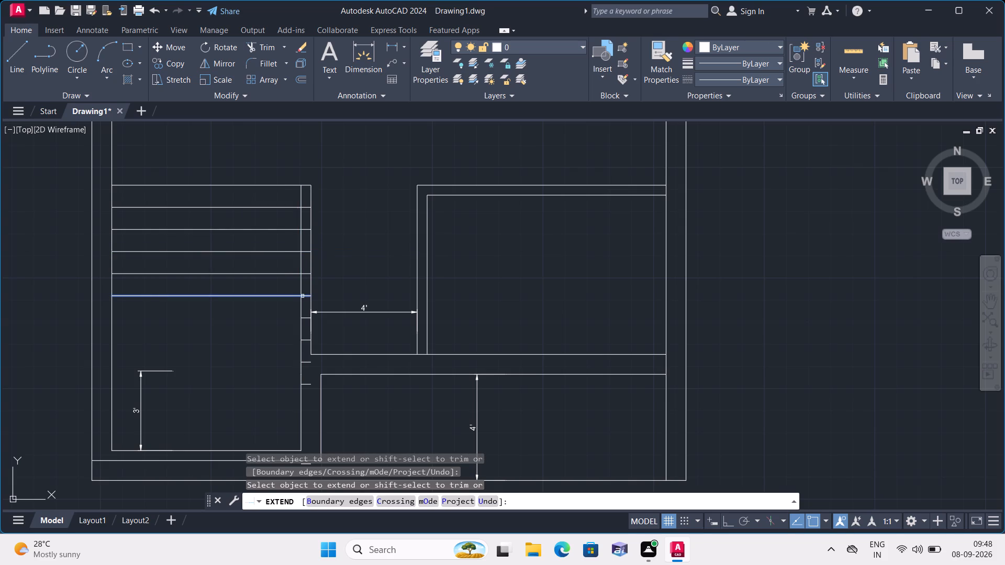
click(303, 296)
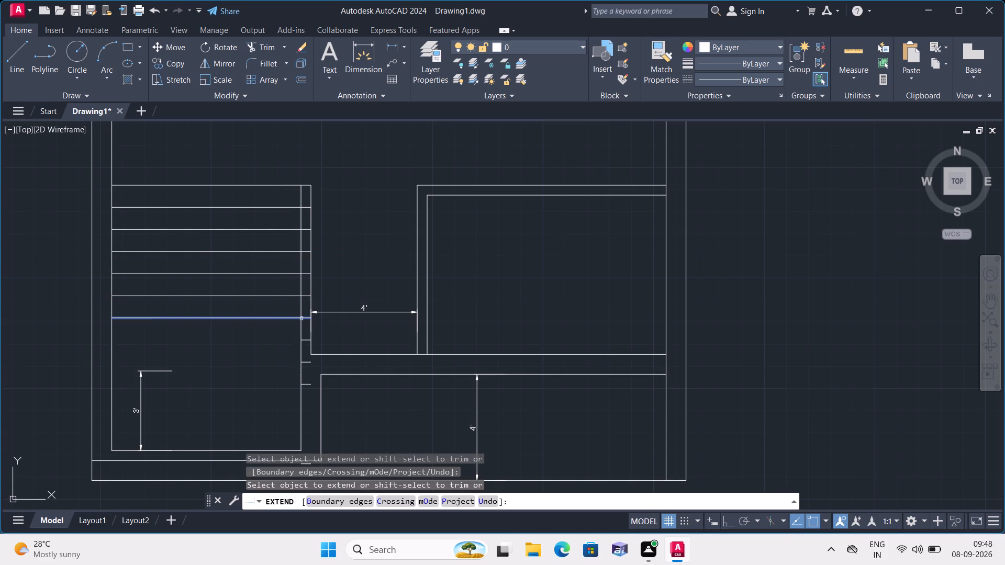
click(301, 319)
click(301, 341)
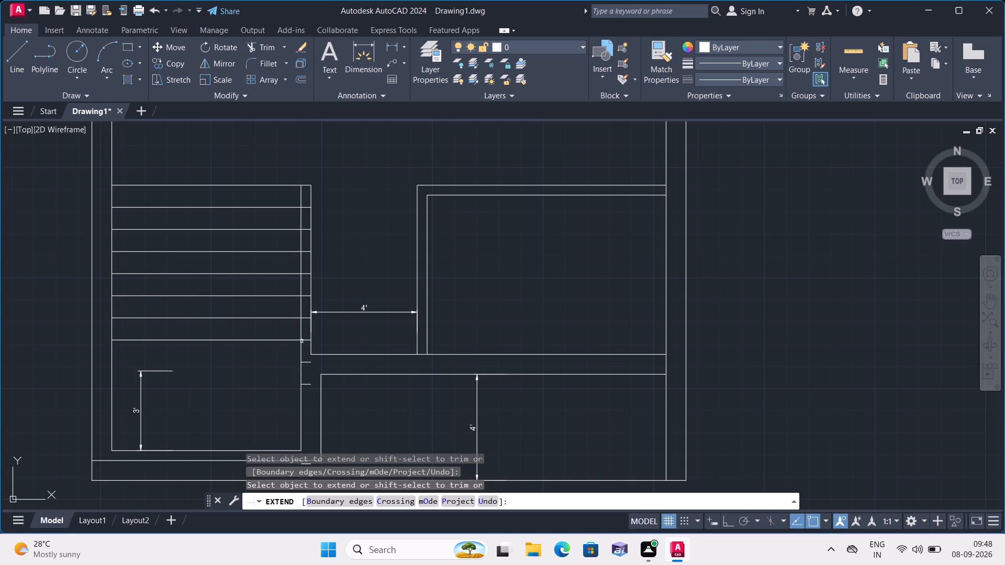
click(300, 363)
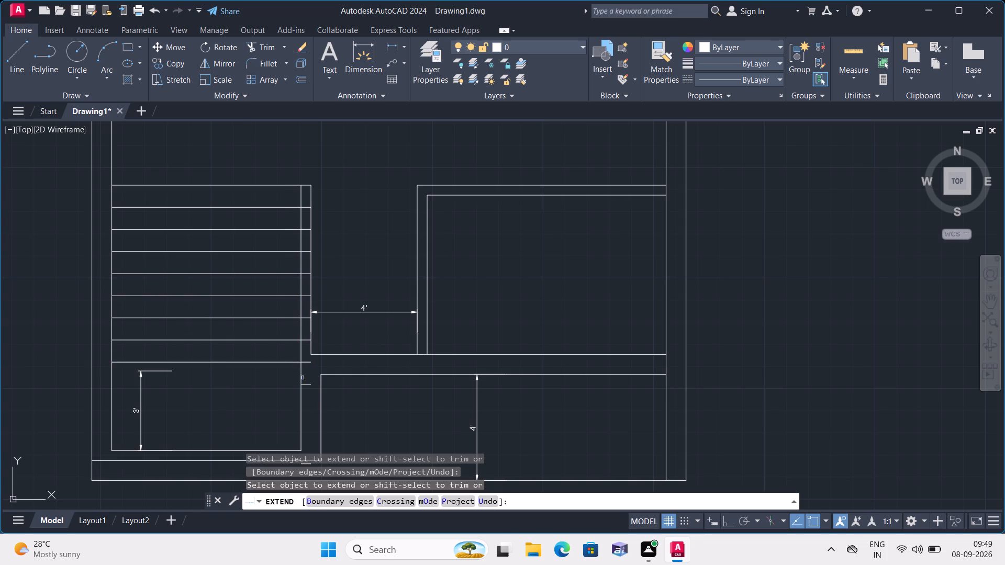
click(300, 383)
key(Escape)
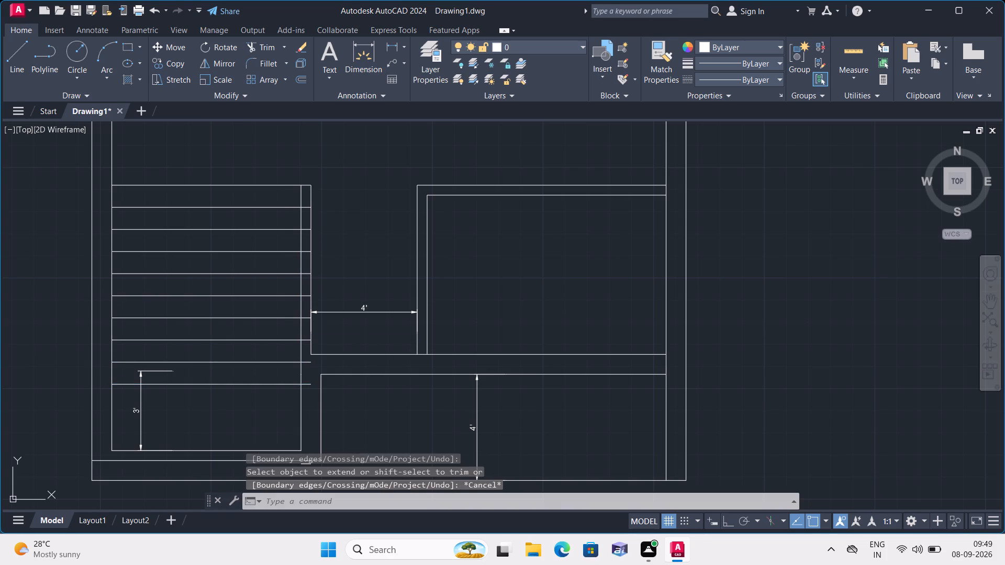
Erase the 3' dimension at the lower end of the staircase.
scroll(287, 380, up, 2)
scroll(287, 380, down, 2)
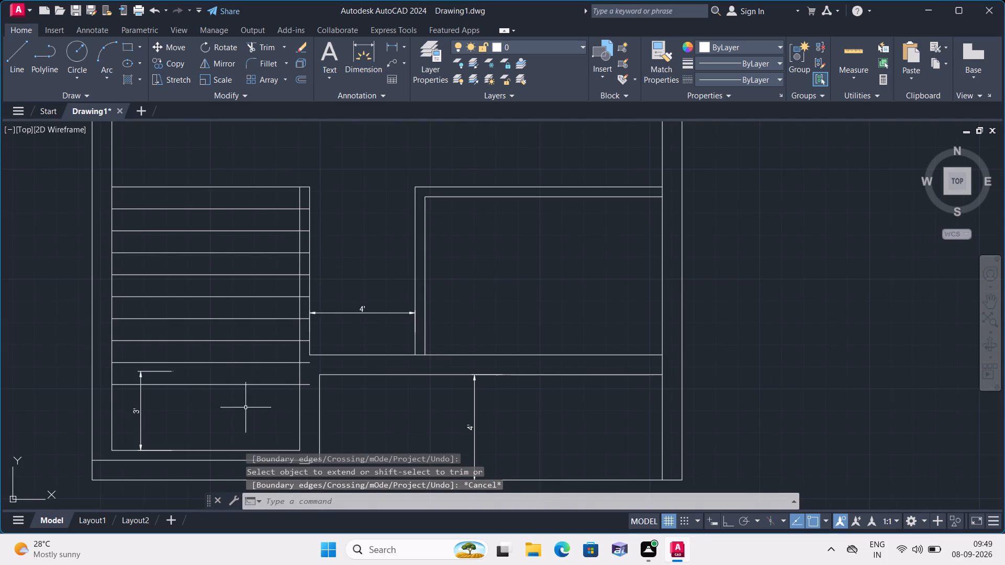
click(140, 412)
key(Delete)
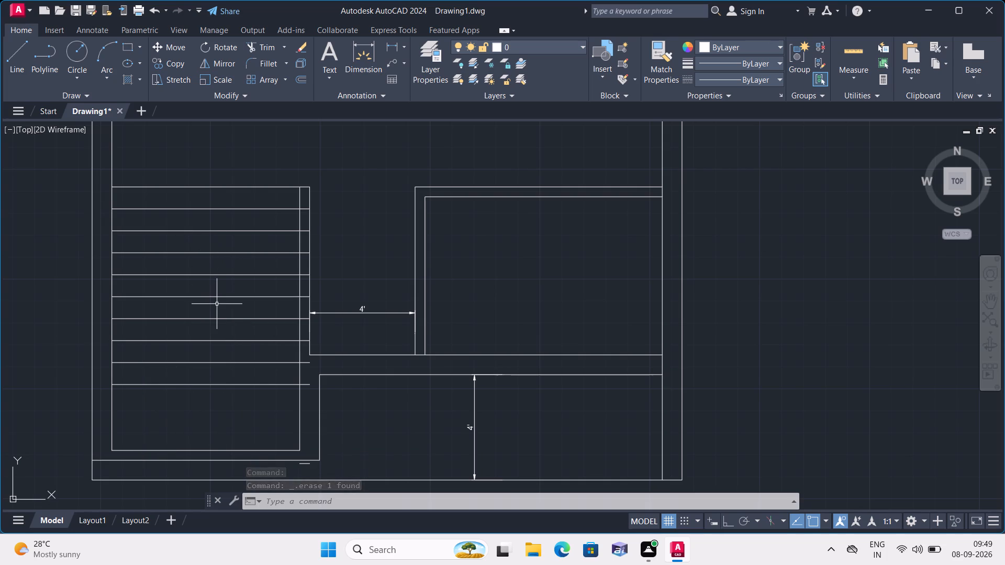
Trim away the two horizontal inner wall lines below the staircase.
middle_drag(228, 413, 227, 325)
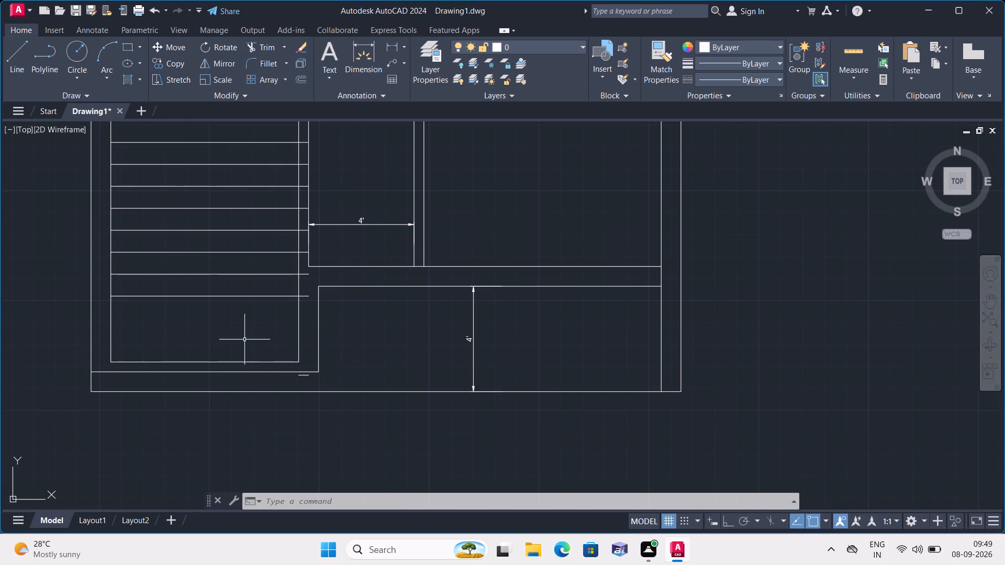
text(trim)
key(space)
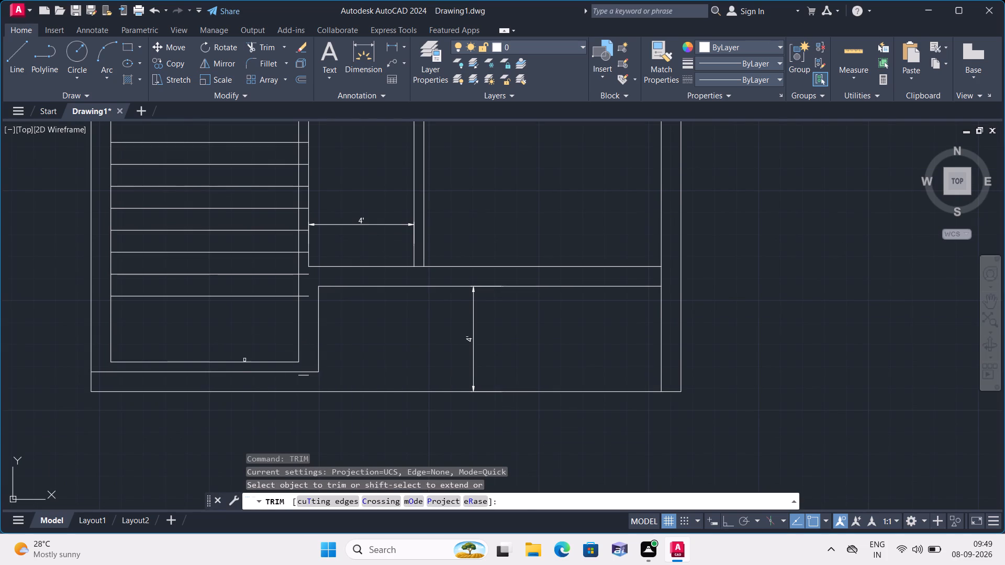
click(242, 388)
click(237, 347)
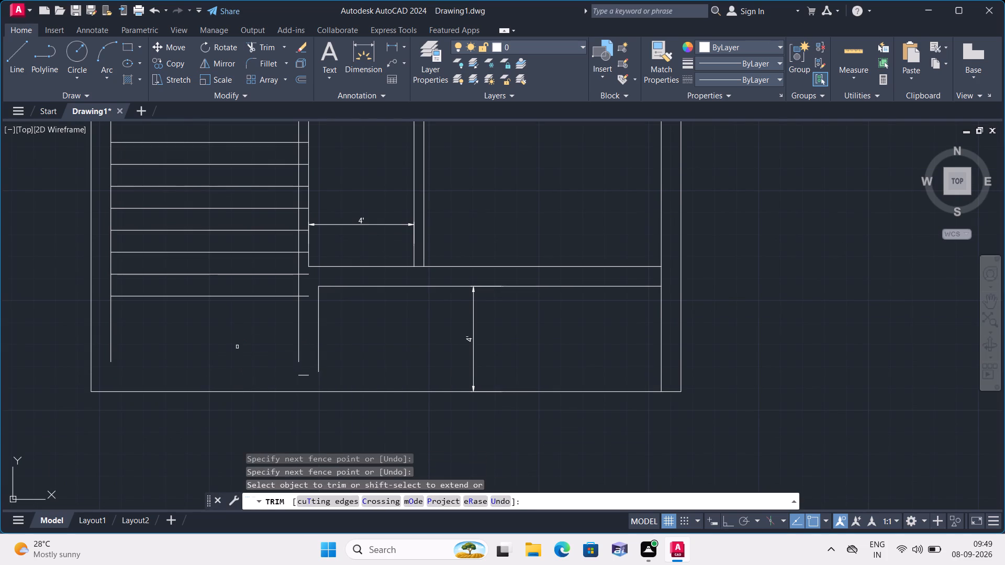
key(Escape)
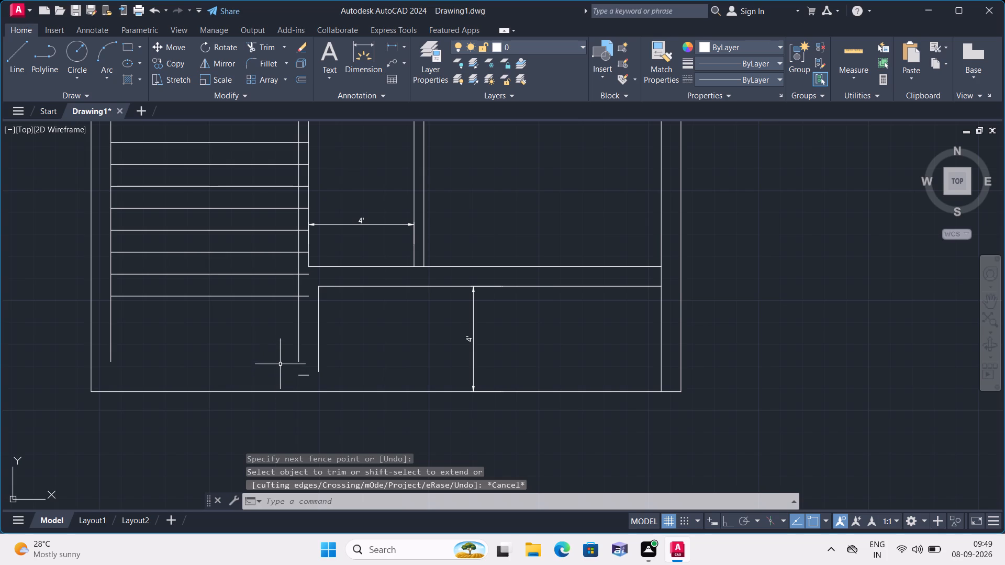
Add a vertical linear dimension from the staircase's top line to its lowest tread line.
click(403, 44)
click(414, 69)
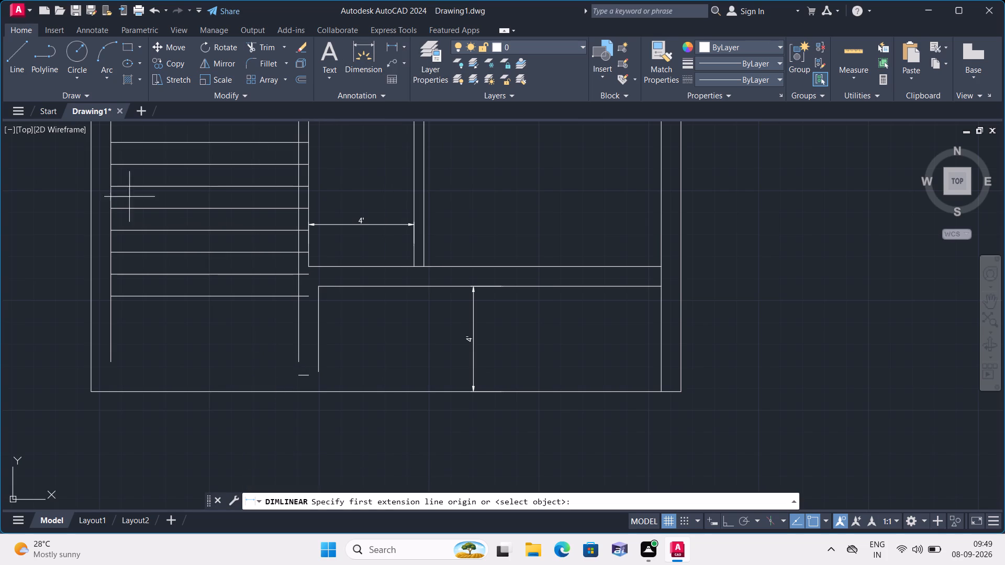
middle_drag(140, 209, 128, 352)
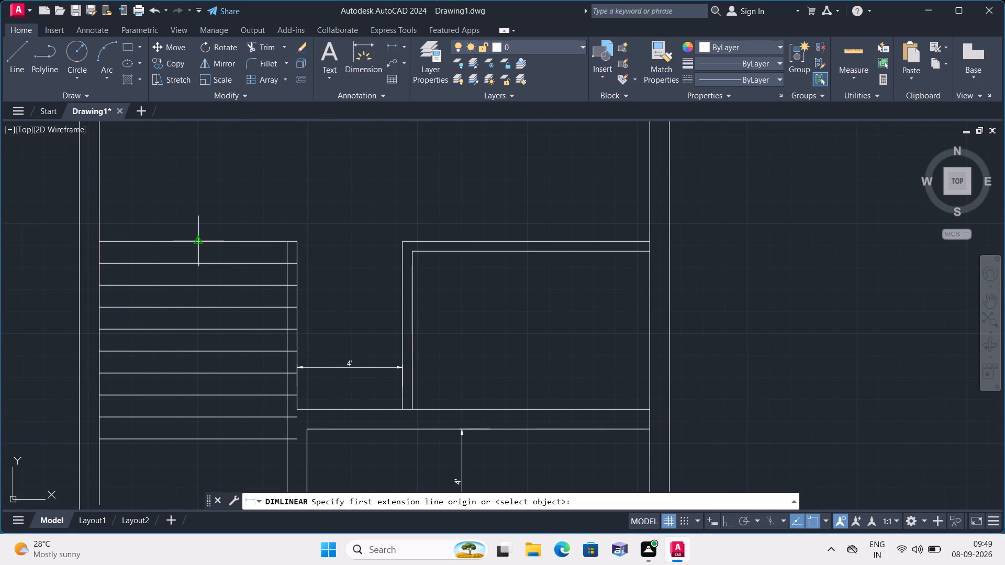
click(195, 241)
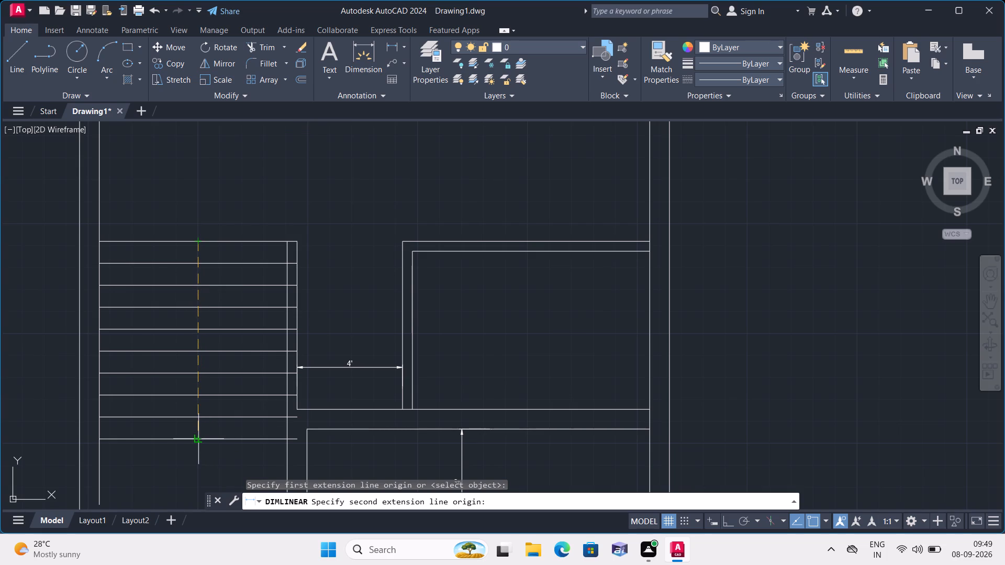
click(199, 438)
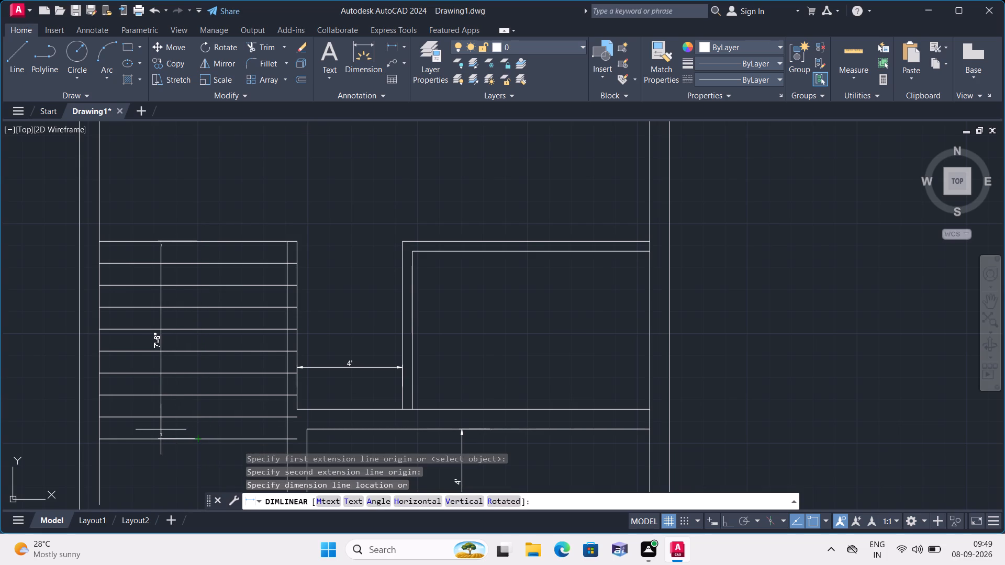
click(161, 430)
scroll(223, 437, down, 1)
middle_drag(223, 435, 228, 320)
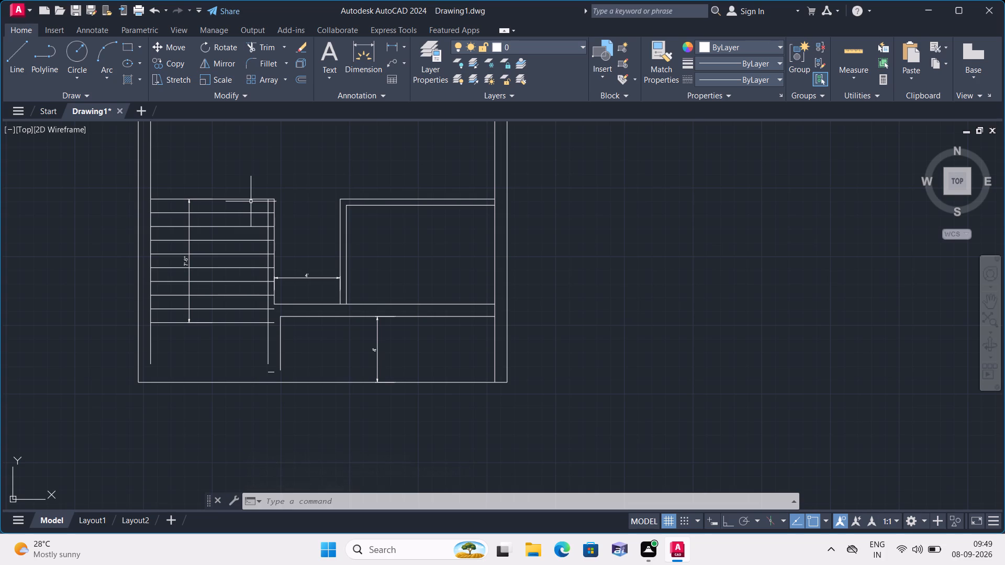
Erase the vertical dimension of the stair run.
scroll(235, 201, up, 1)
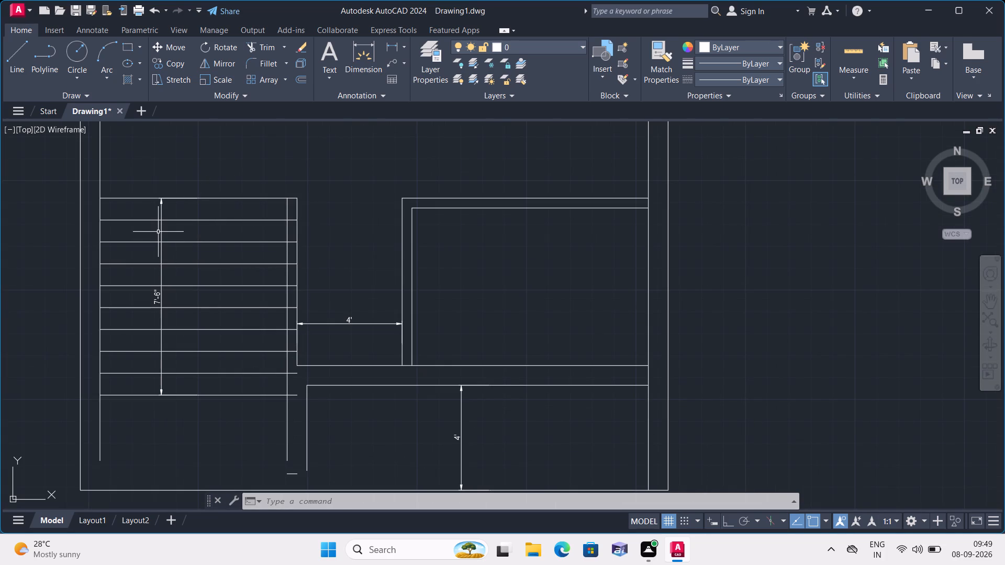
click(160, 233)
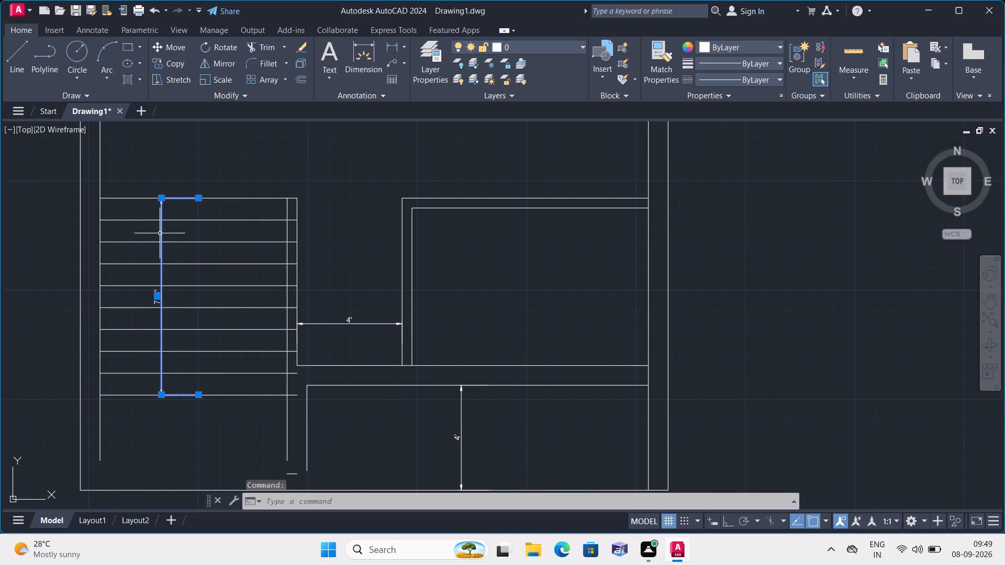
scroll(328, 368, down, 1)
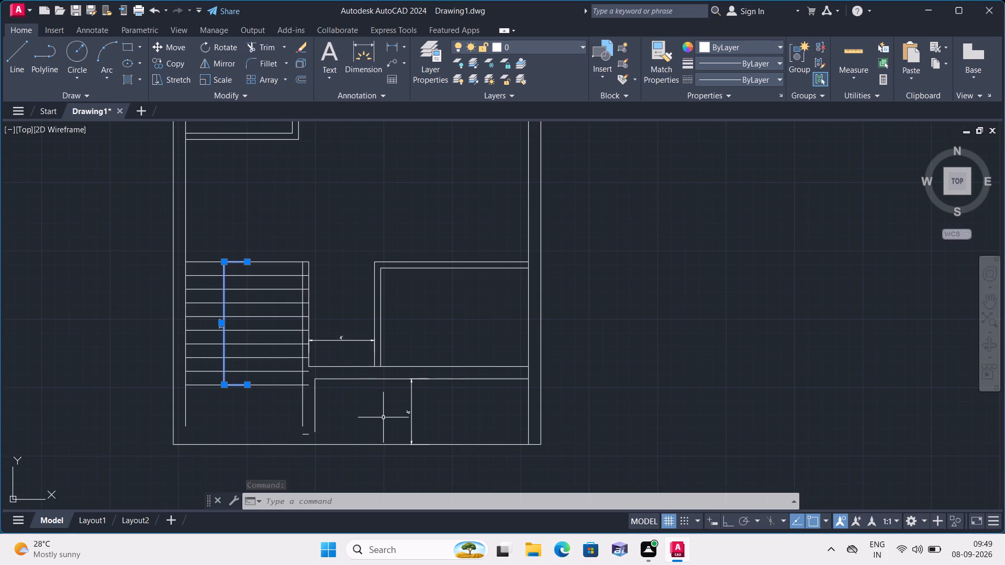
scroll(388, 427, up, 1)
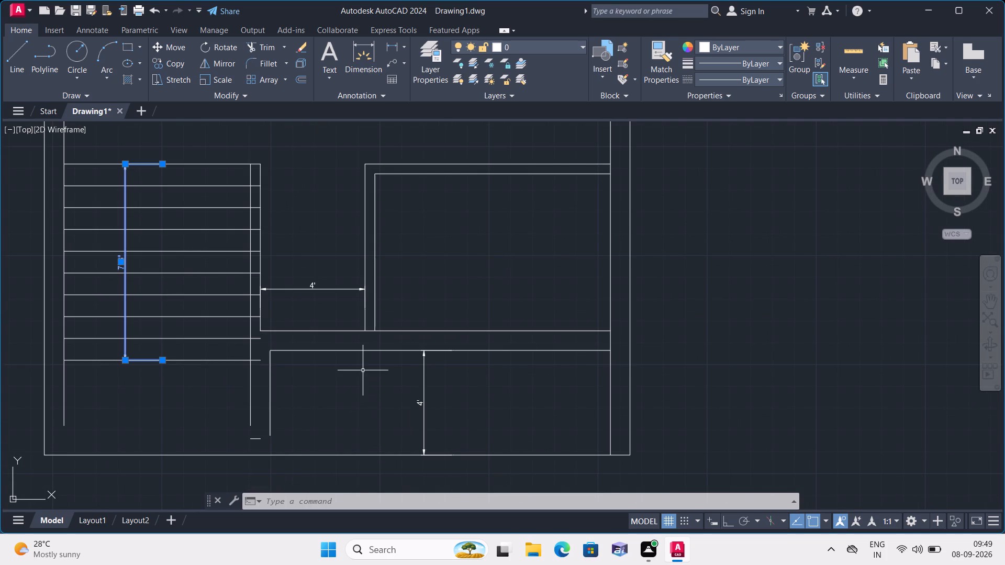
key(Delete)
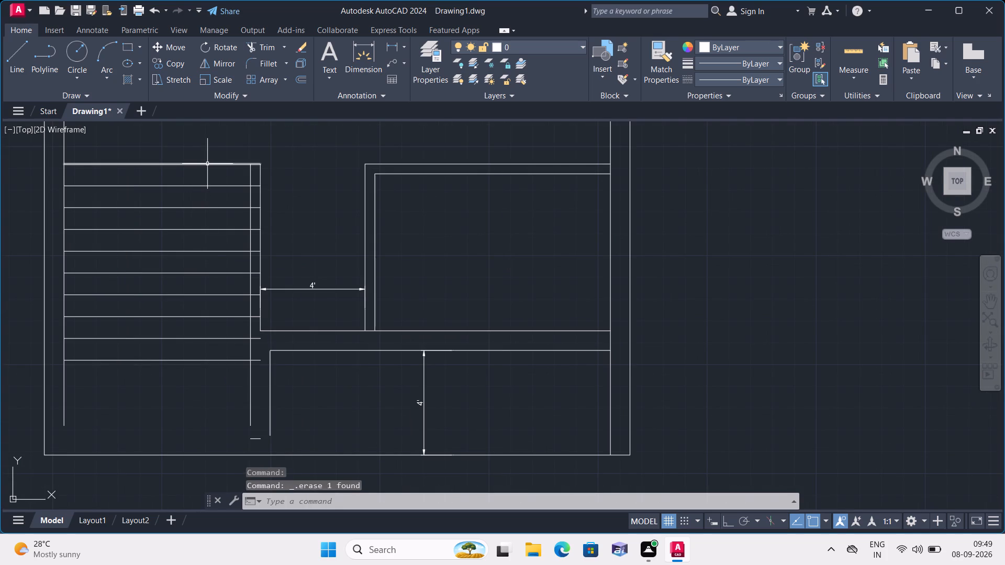
Erase the staircase's top line and the short leftover line just above the bottom outer wall line.
click(207, 164)
key(Delete)
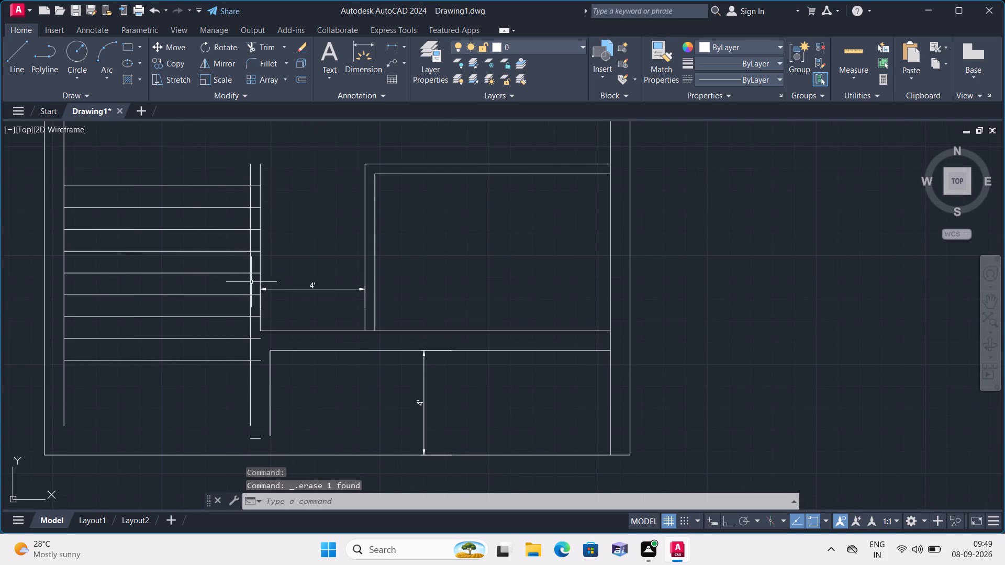
click(256, 439)
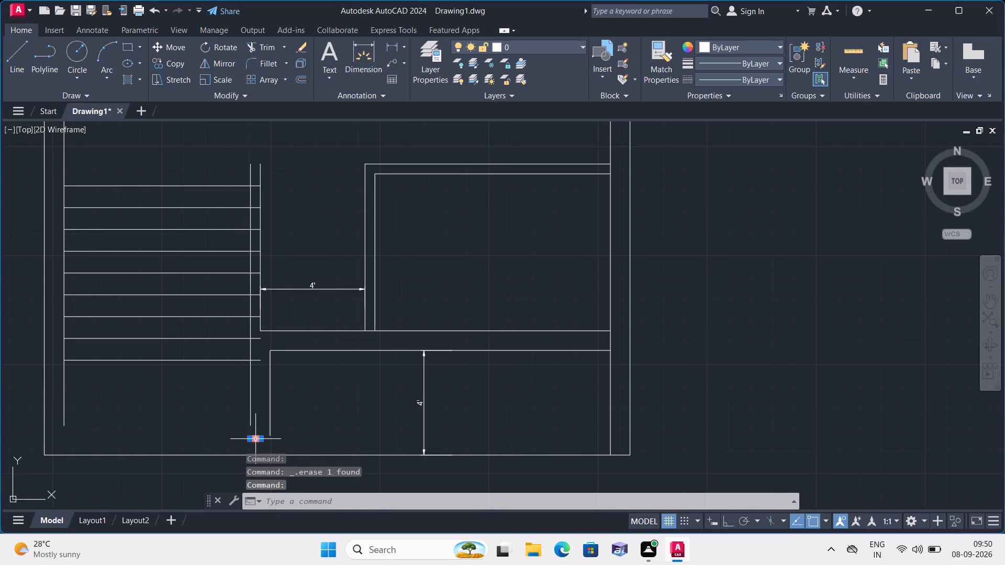
key(Delete)
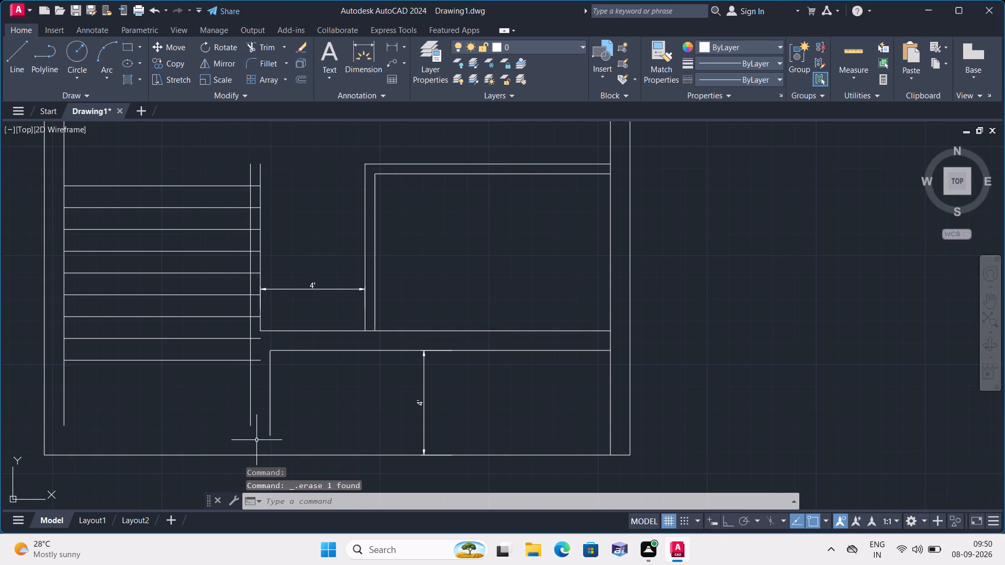
key(space)
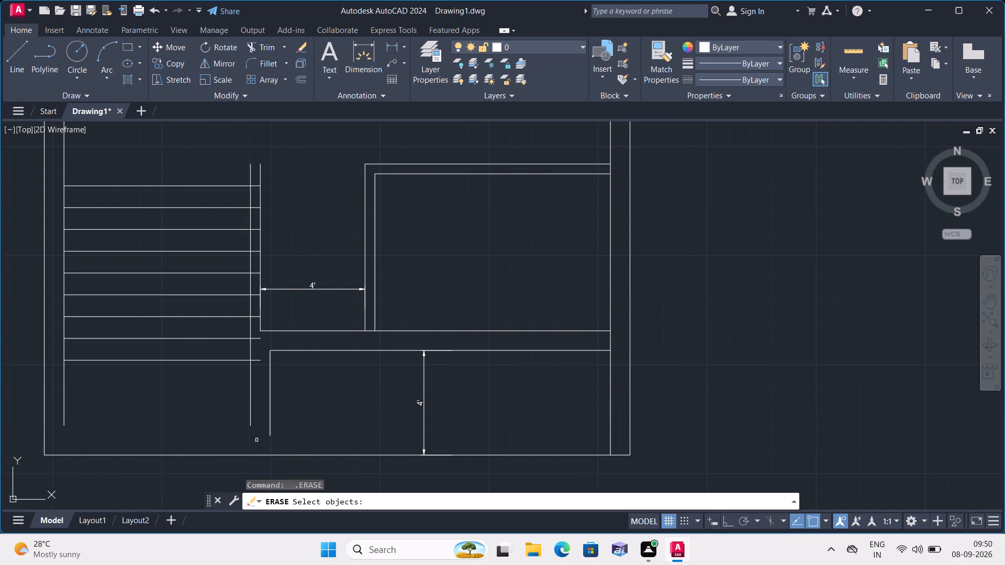
key(Escape)
Trim the ends of all the stair treads that run past the inner line of the wall between the staircase and the 4' passage.
text(trim)
key(space)
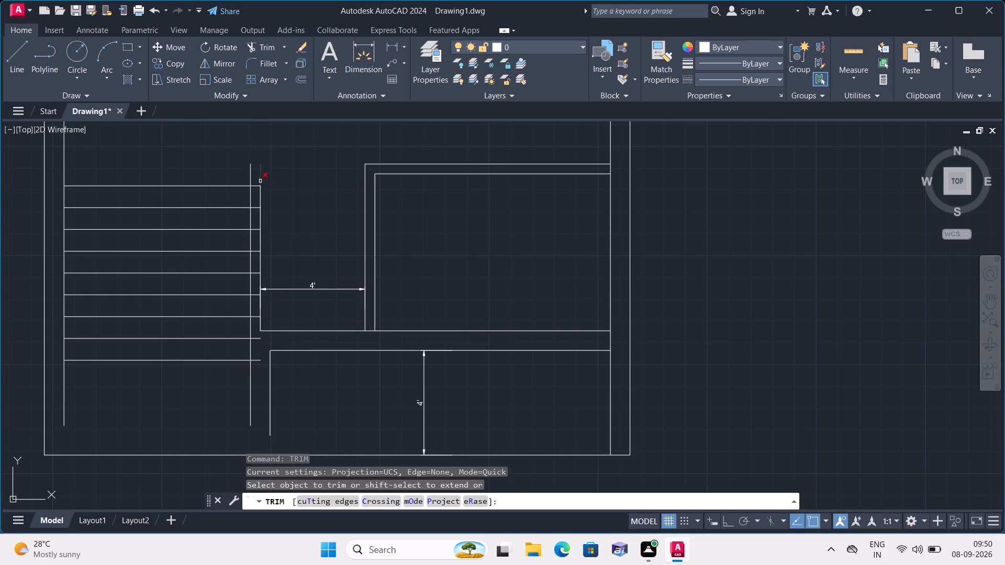
key(ctrl+z)
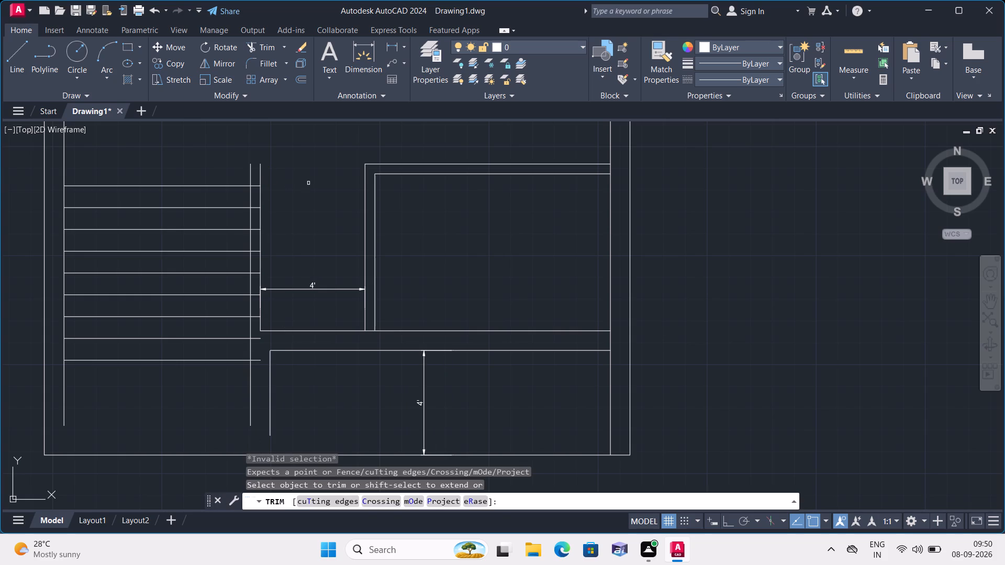
key(ctrl+z)
scroll(246, 365, up, 1)
click(262, 360)
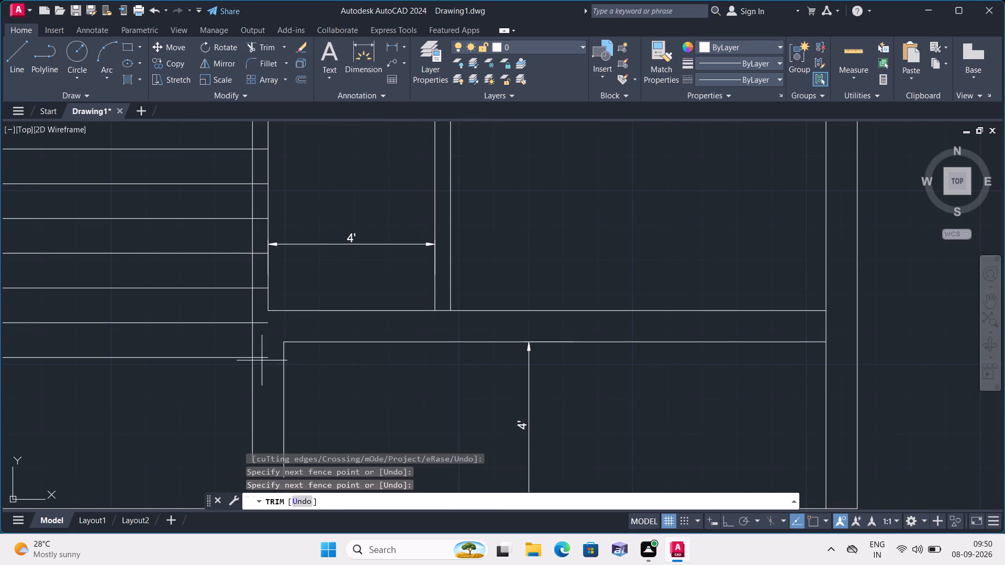
click(260, 143)
scroll(260, 143, down, 2)
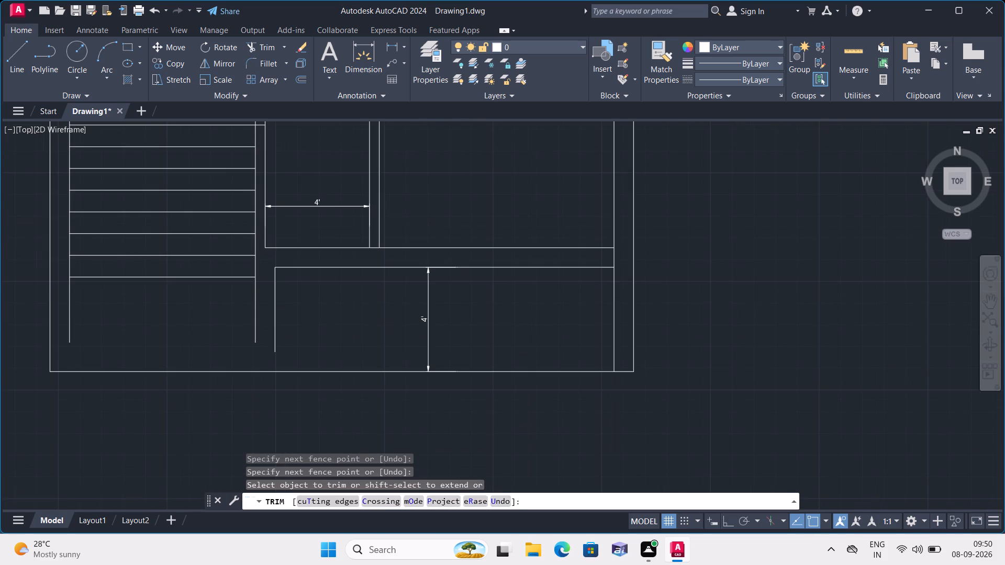
middle_drag(260, 143, 270, 191)
scroll(269, 182, up, 2)
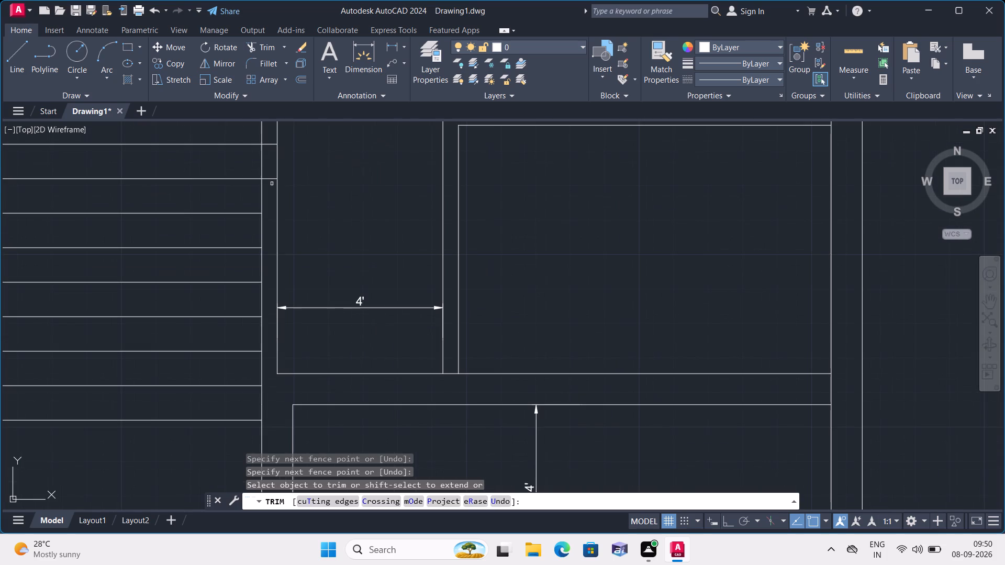
click(271, 183)
click(270, 137)
scroll(271, 160, down, 2)
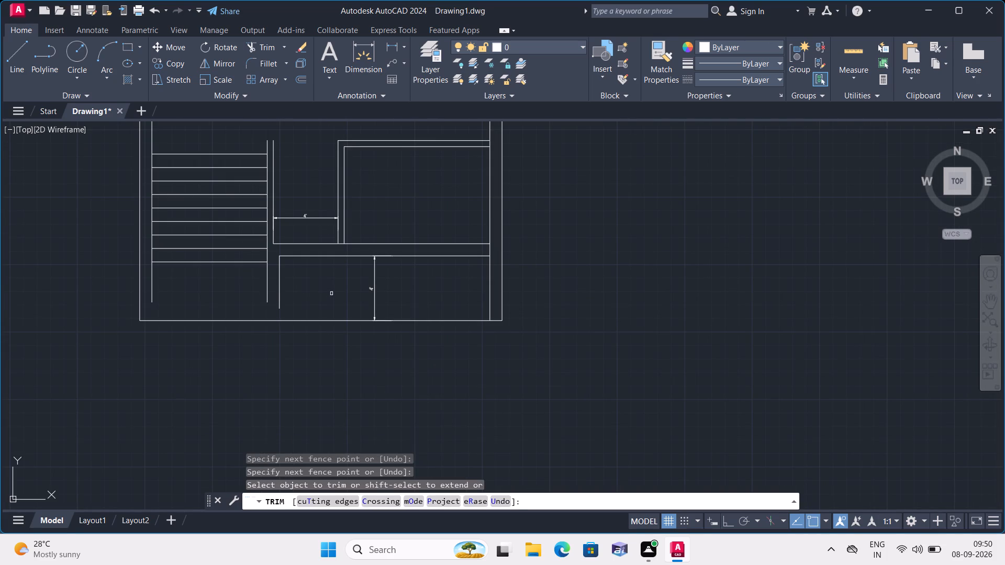
key(Escape)
Draw a short line closing the open top end of the wall between the staircase and the passage.
text(l)
key(space)
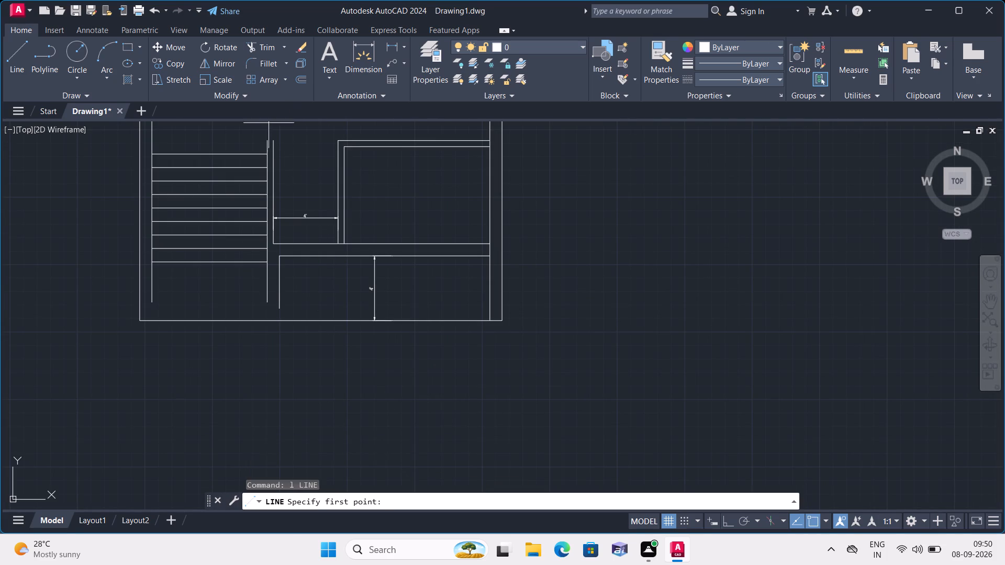
scroll(265, 133, up, 2)
click(267, 154)
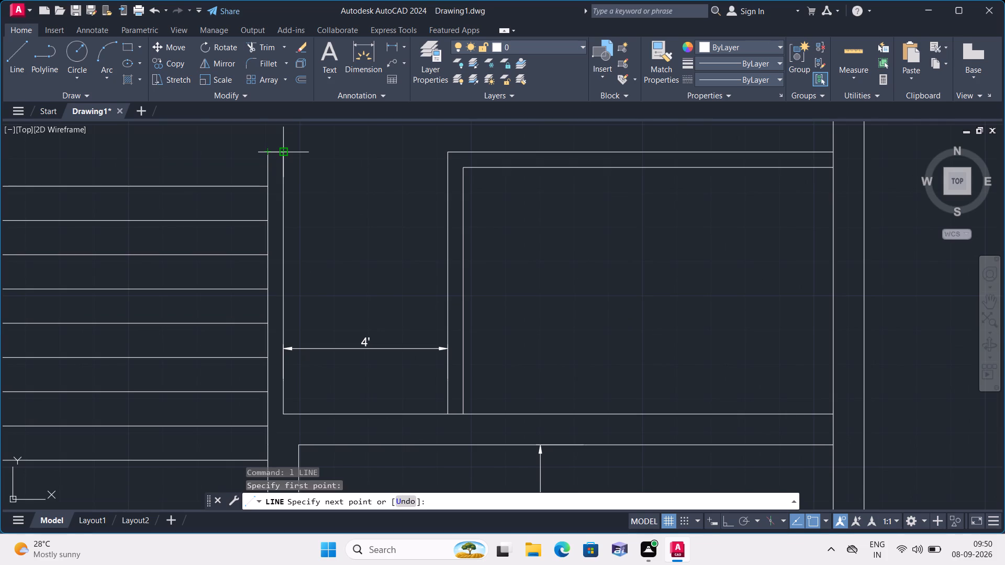
click(283, 153)
key(Escape)
scroll(271, 171, down, 1)
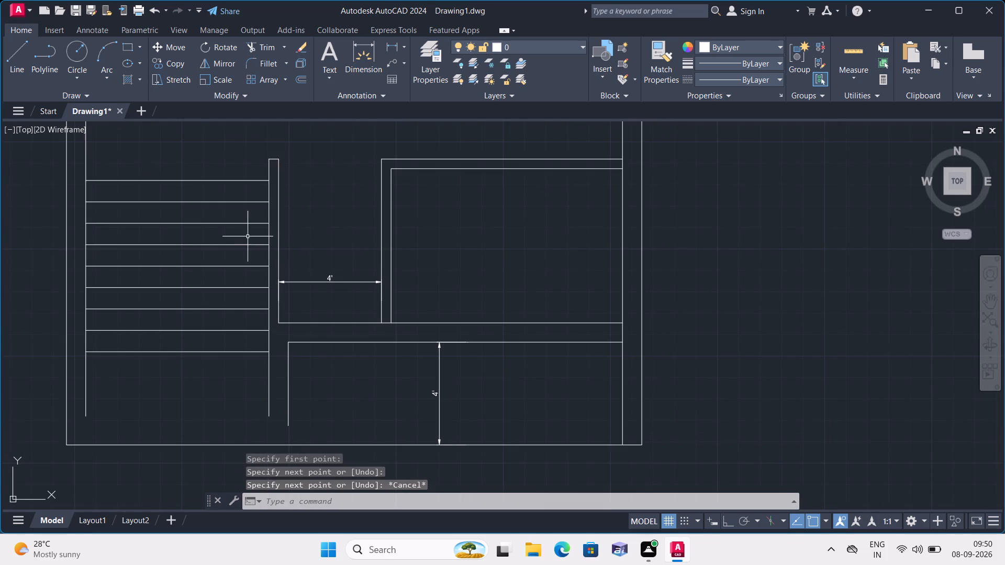
Offset the staircase's lowest tread line 10" downward to add another tread.
middle_drag(231, 383, 233, 367)
scroll(233, 367, down, 1)
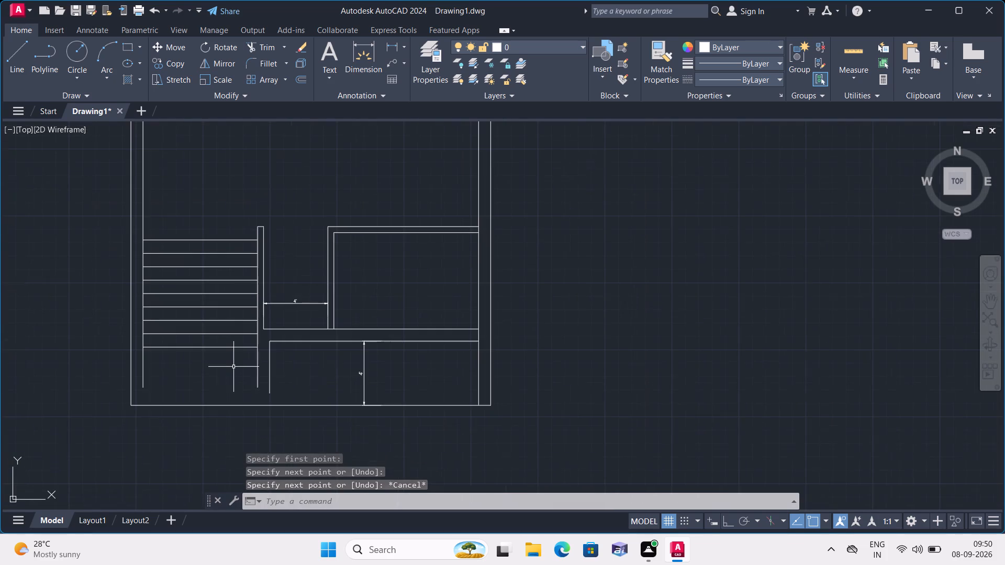
text(offset)
key(space)
text(10")
key(space)
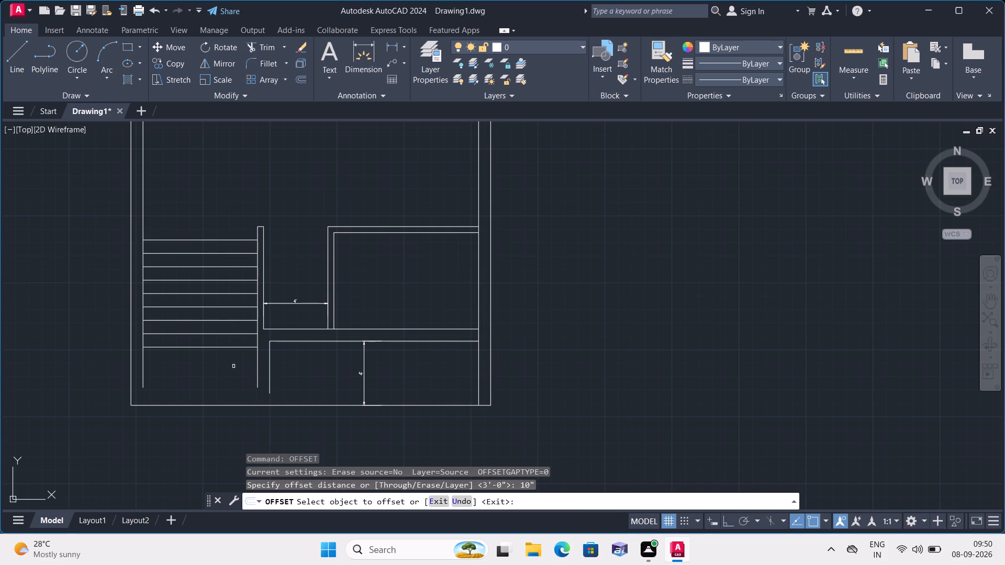
click(234, 348)
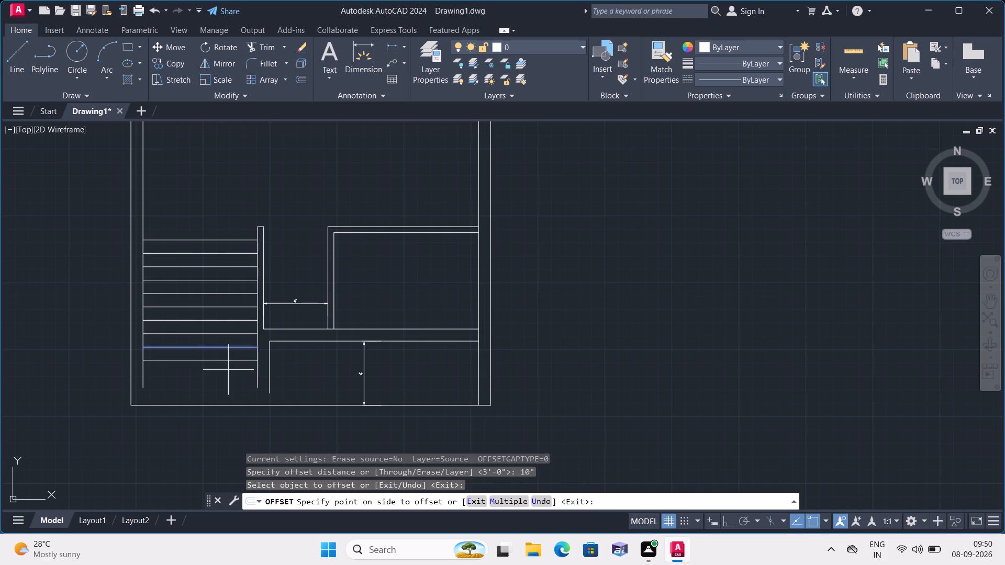
click(227, 374)
key(space)
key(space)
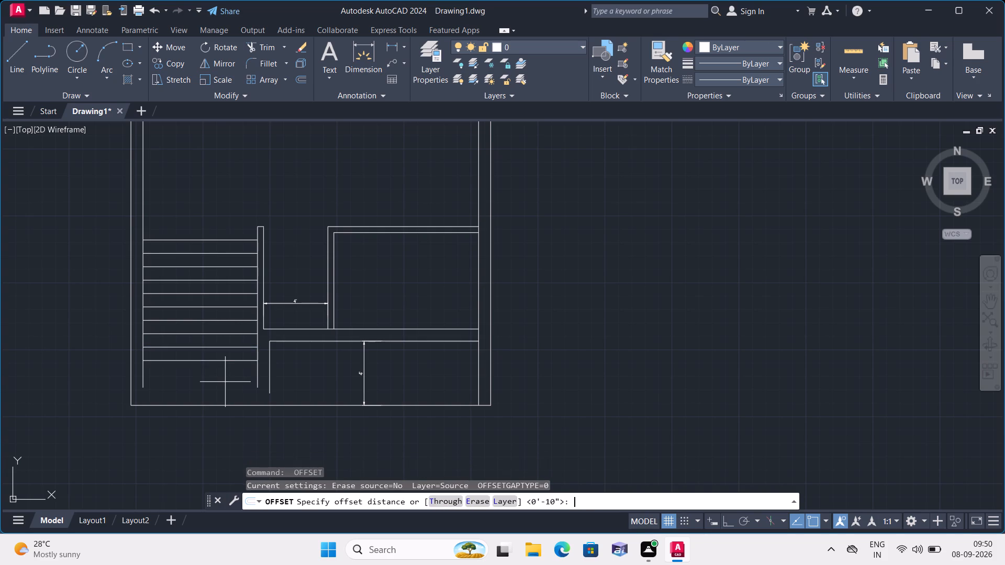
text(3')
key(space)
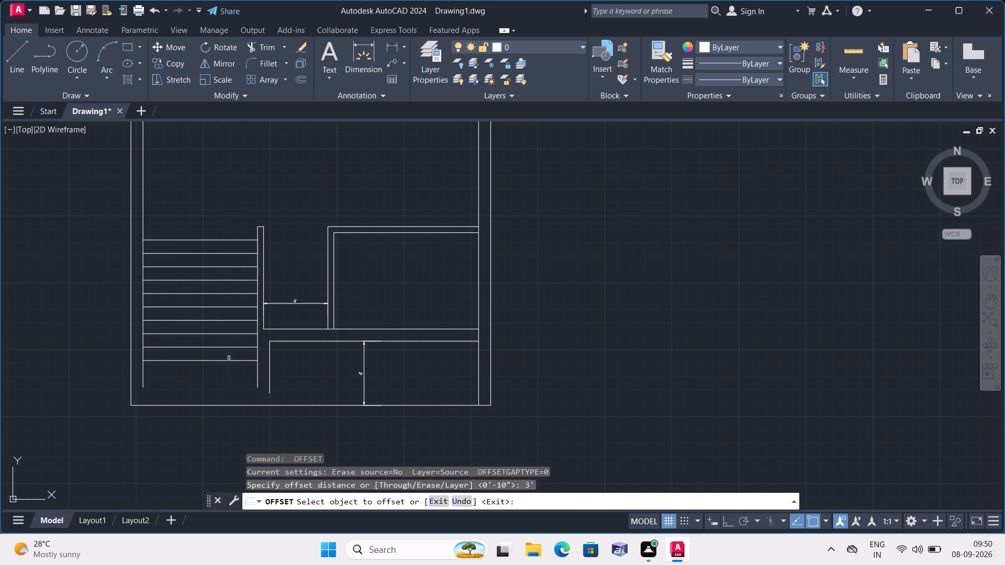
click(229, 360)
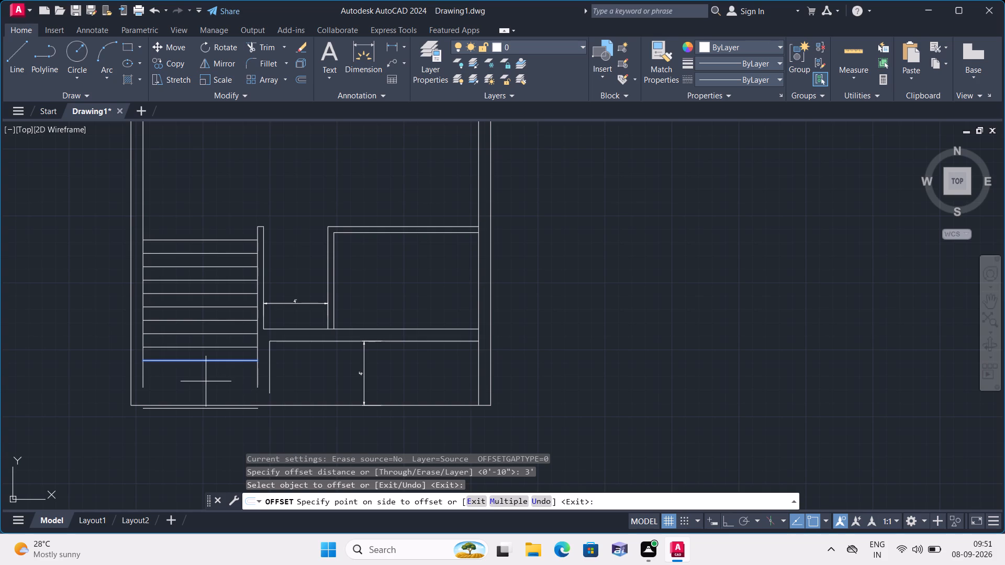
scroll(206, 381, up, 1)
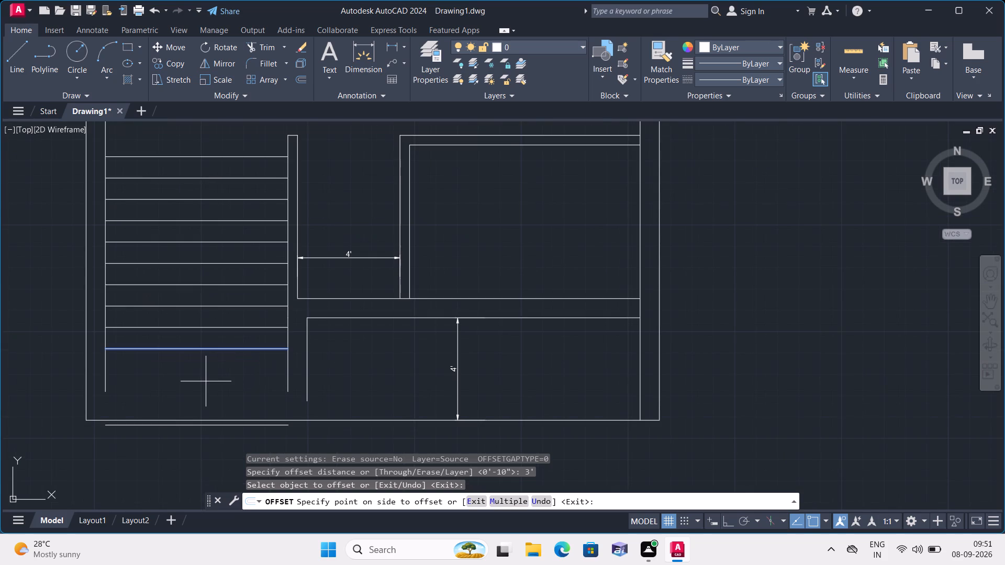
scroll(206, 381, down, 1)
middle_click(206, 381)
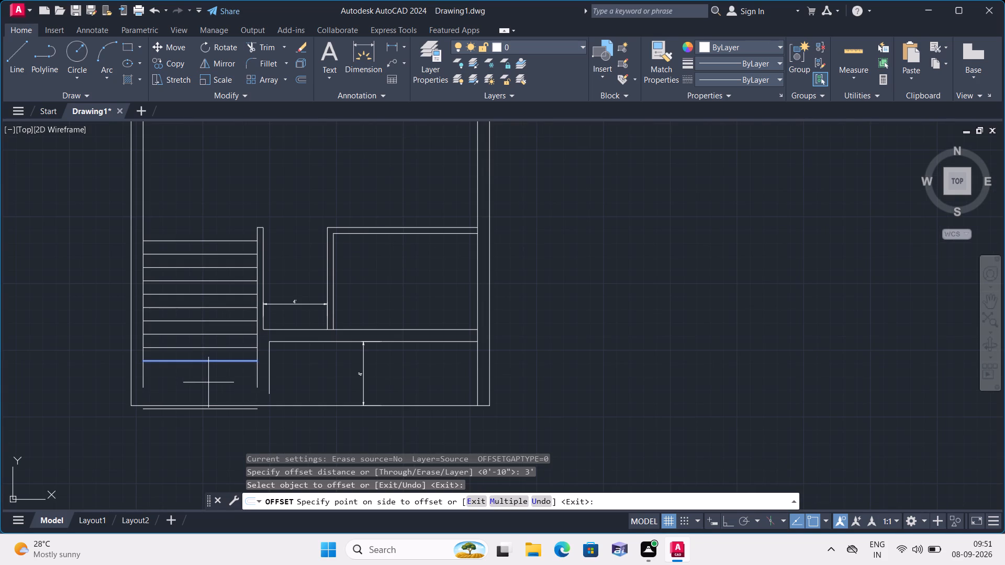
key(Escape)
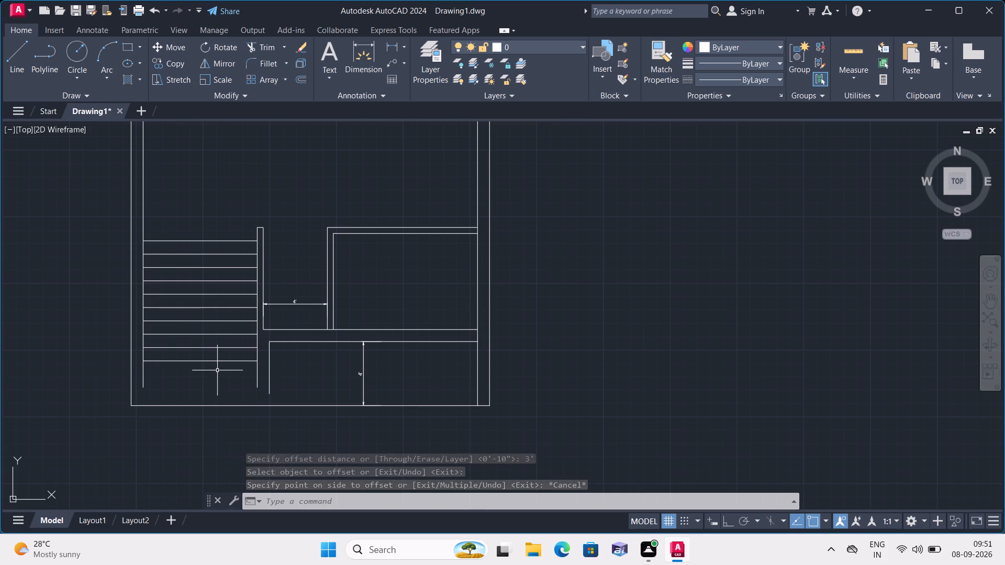
Measure the vertical distance from the upper left room's bottom wall to the uppermost tread line using a linear dimension.
scroll(195, 229, down, 1)
middle_click(200, 208)
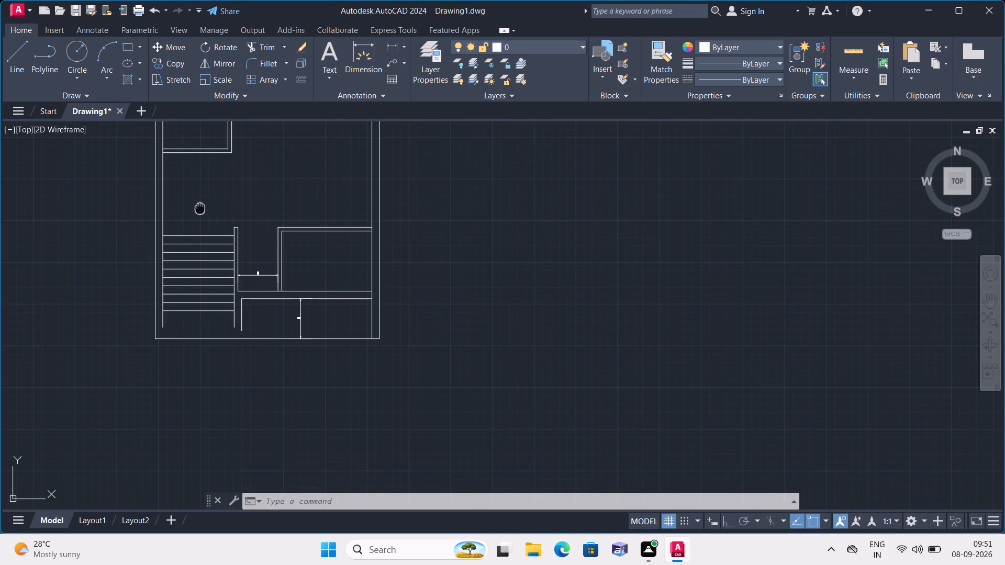
click(405, 42)
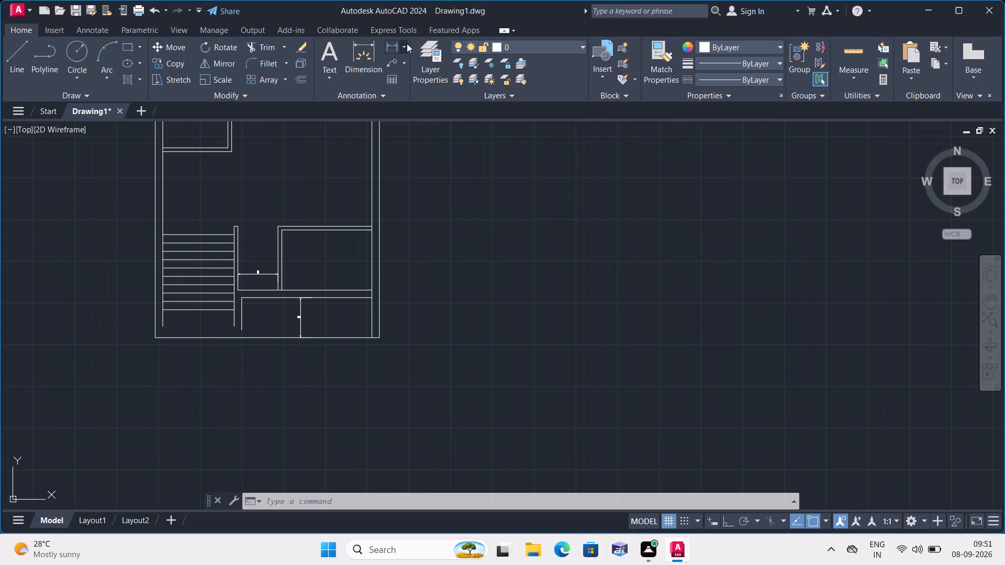
click(417, 64)
scroll(137, 168, up, 2)
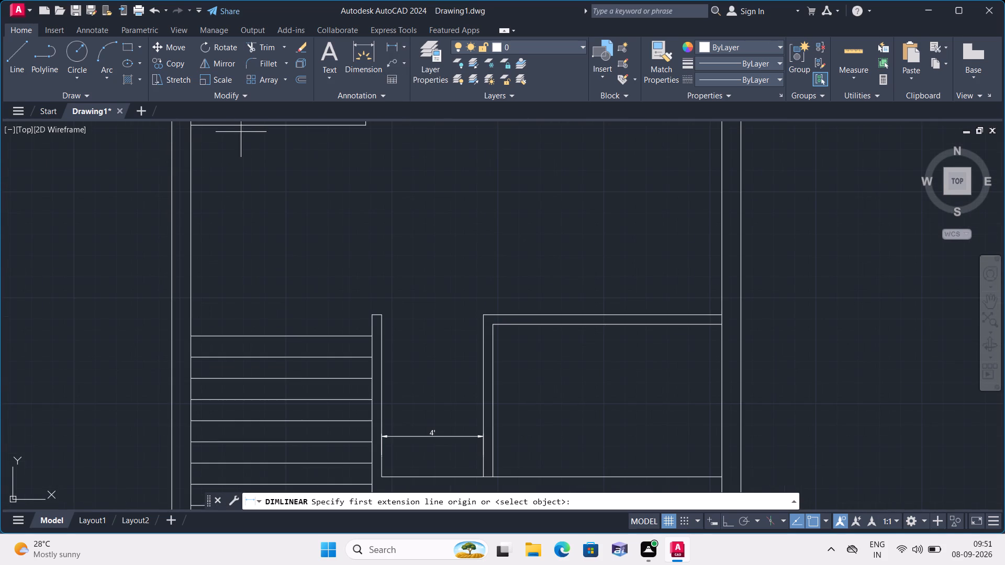
click(256, 124)
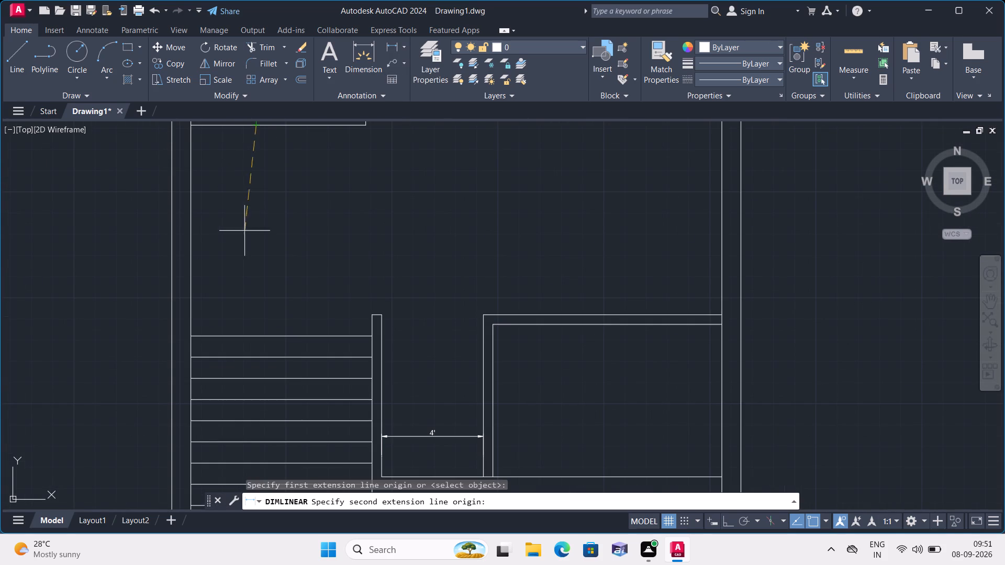
click(255, 336)
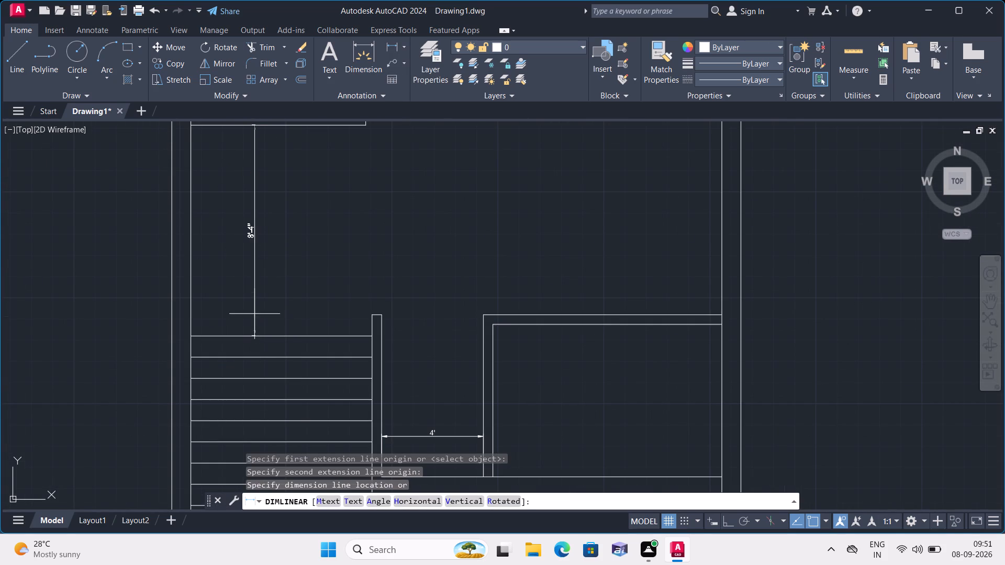
scroll(259, 272, up, 1)
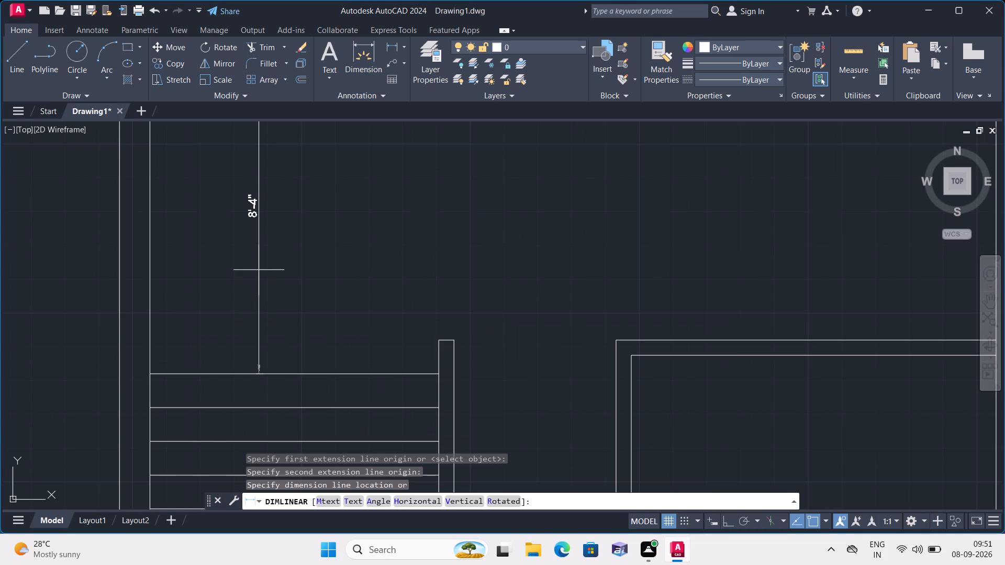
scroll(259, 270, down, 1)
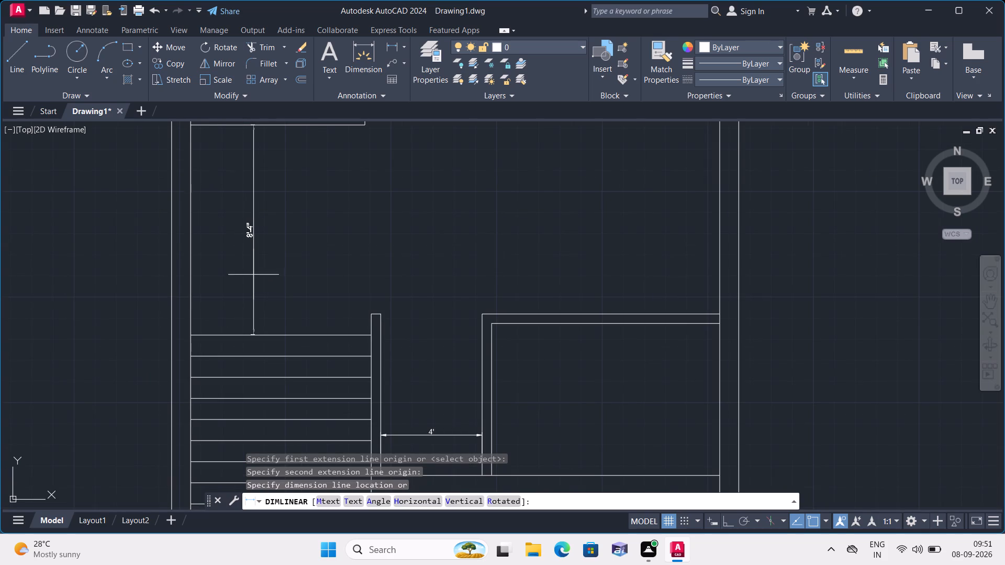
key(Escape)
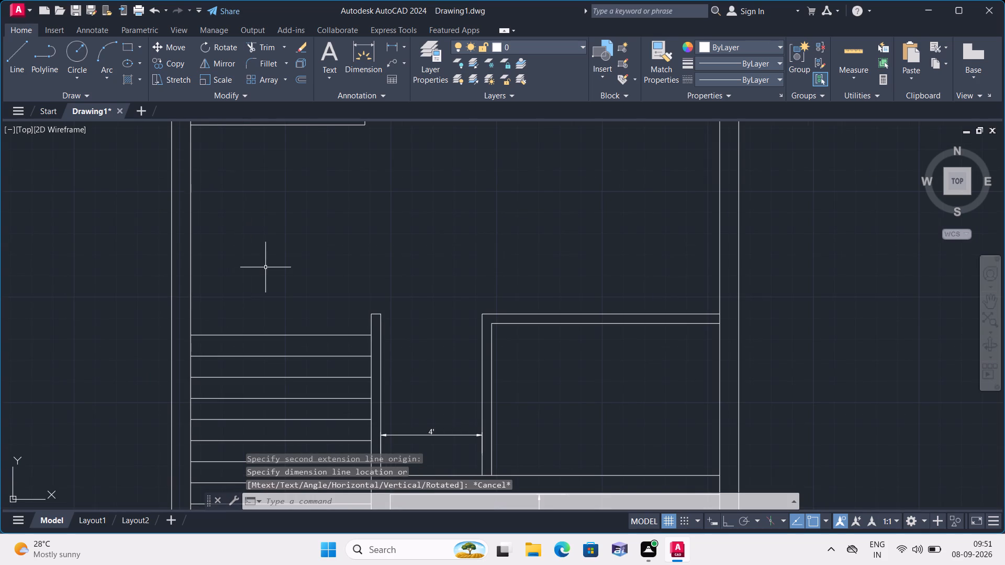
Draw the staircase's top line from the stair wall's top corner across to the left outer wall's inner face.
key(l)
key(space)
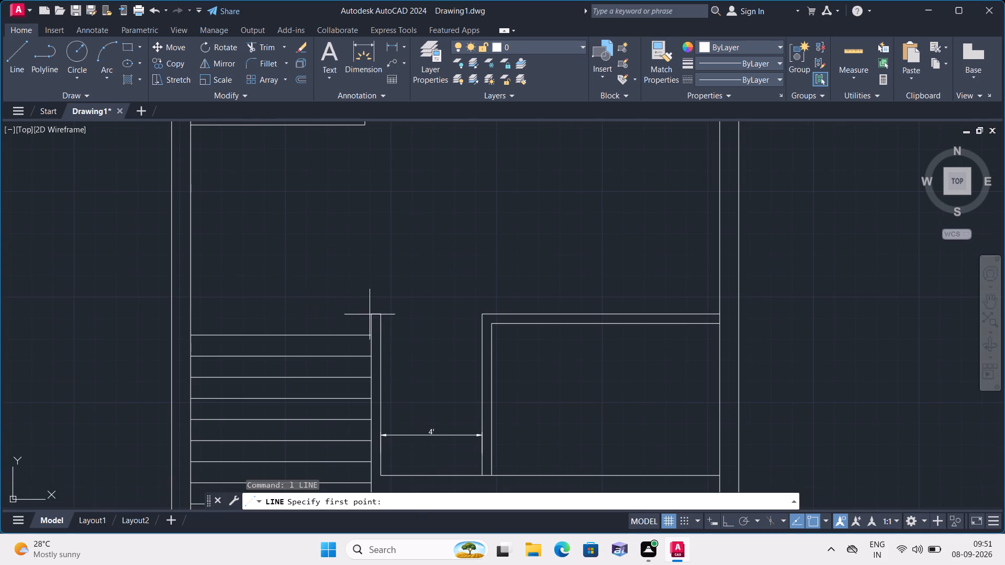
click(371, 315)
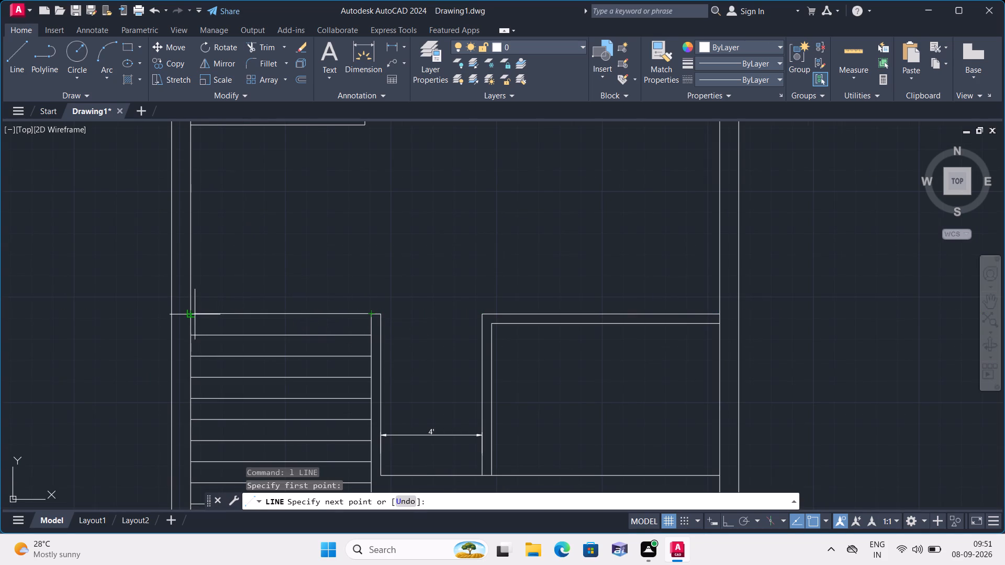
click(193, 313)
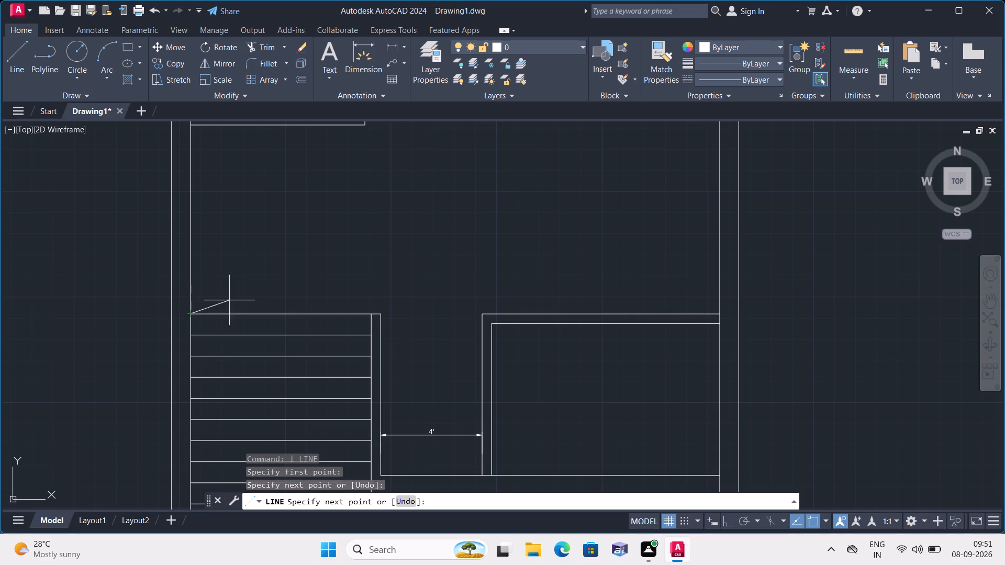
key(Escape)
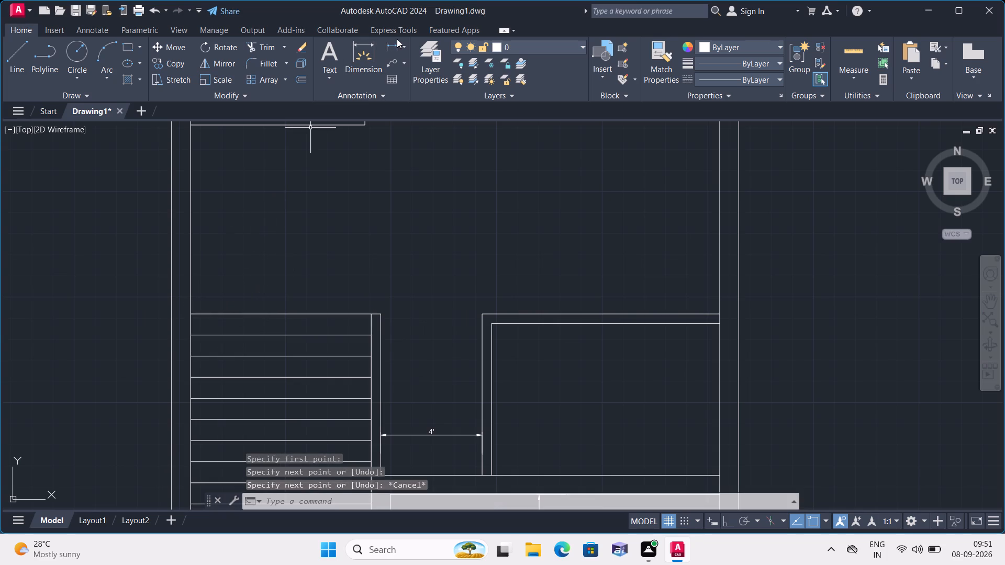
Measure the vertical distance from the upper left room's bottom wall to the staircase's top line with a linear dimension.
click(402, 43)
click(413, 68)
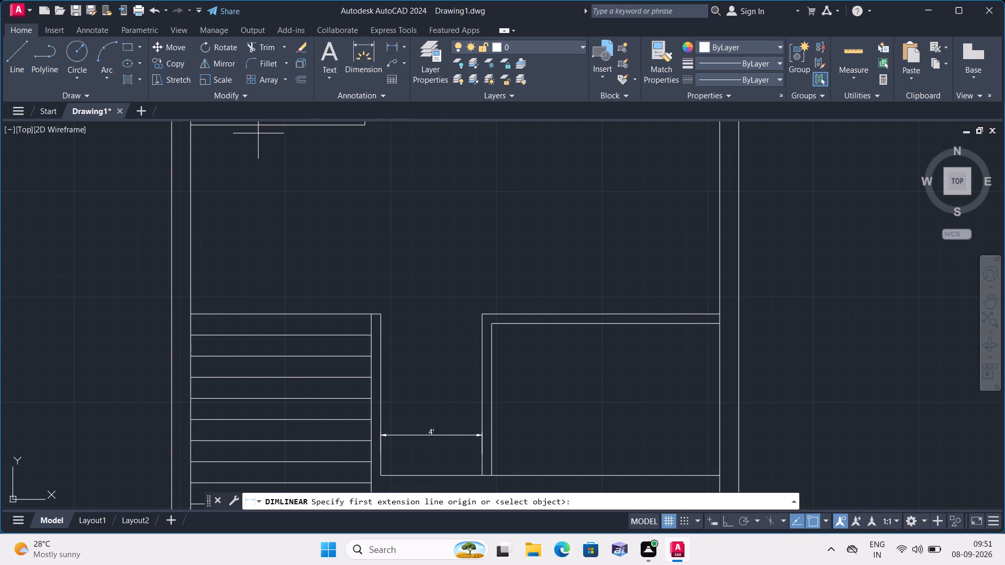
click(257, 125)
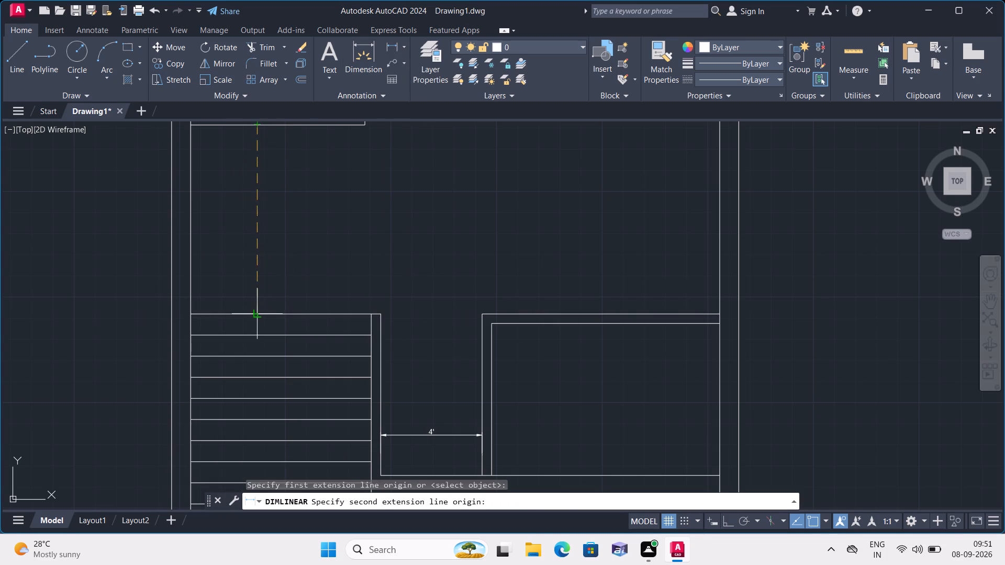
click(259, 314)
scroll(256, 272, up, 1)
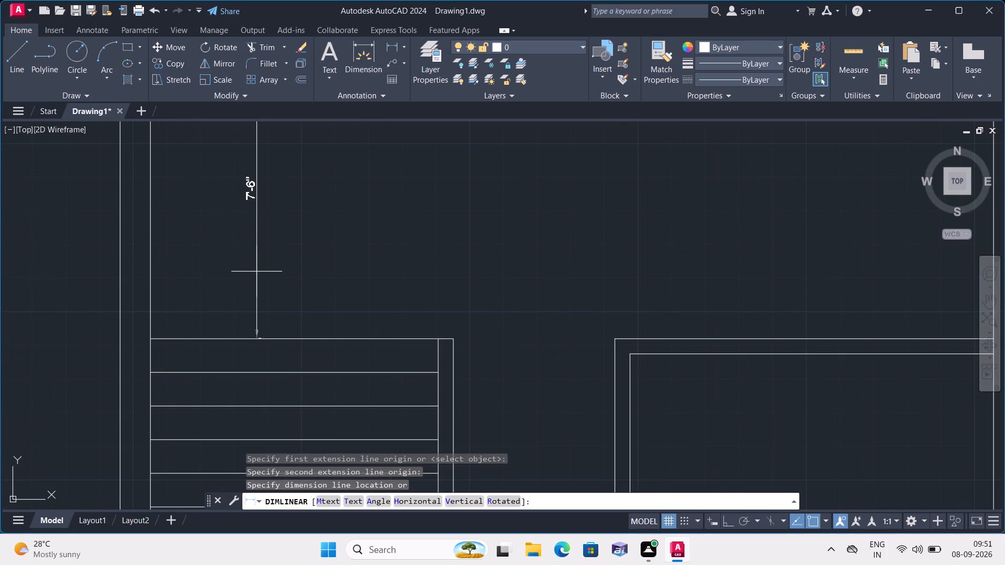
scroll(296, 280, down, 2)
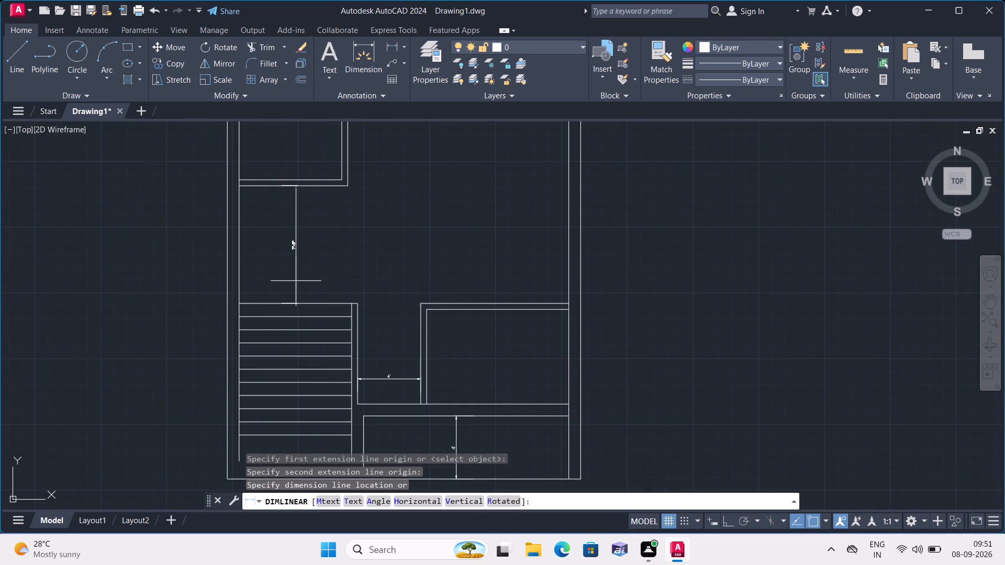
key(Escape)
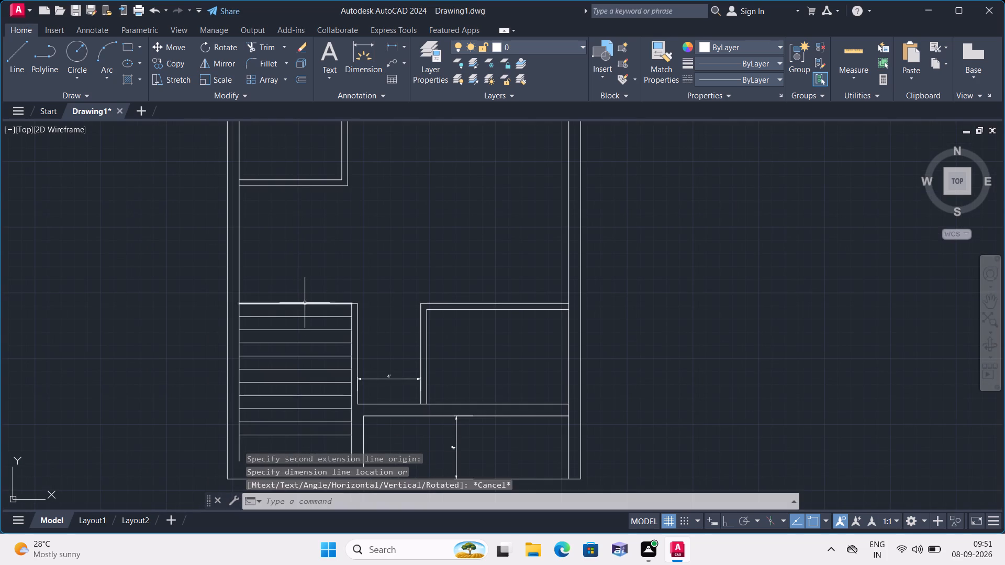
Delete the staircase's top line that runs from the stair wall's top end to the left outer wall.
click(305, 302)
key(Delete)
Draw a line 8'1" down the left wall's inner face from the upper left room's bottom wall, continuing about 9'-7" horizontally across the stair wall.
scroll(314, 263, up, 1)
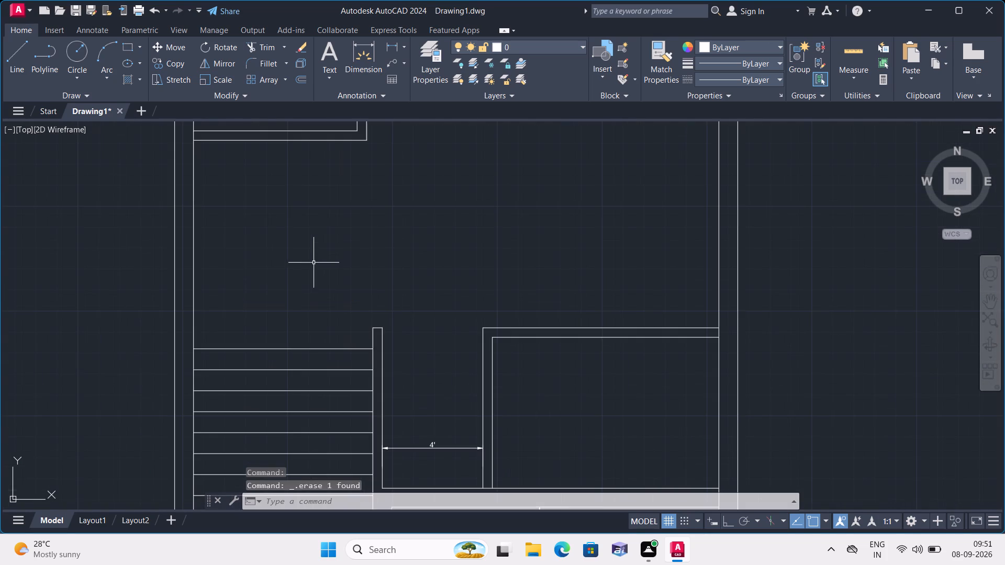
scroll(314, 263, up, 1)
text(l)
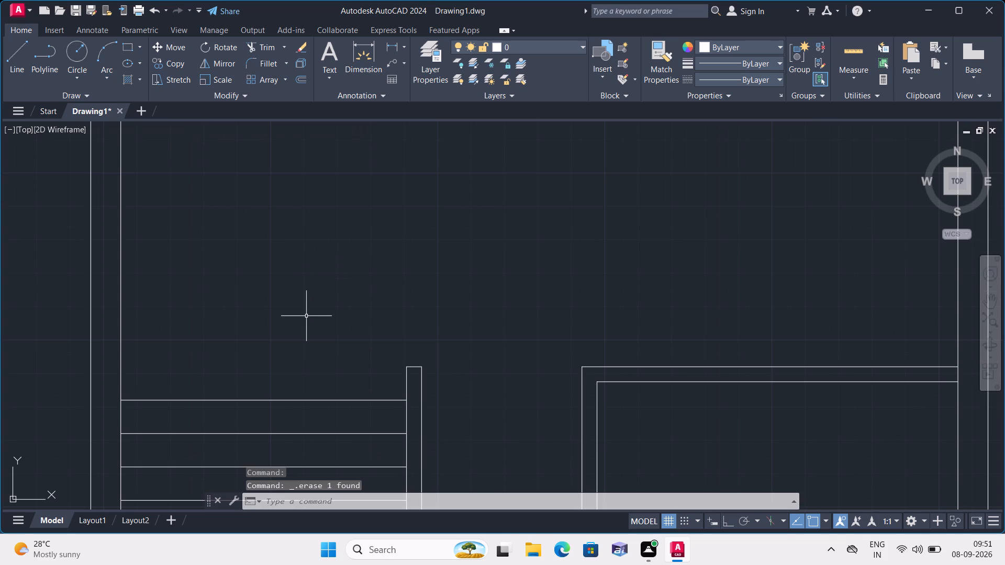
key(space)
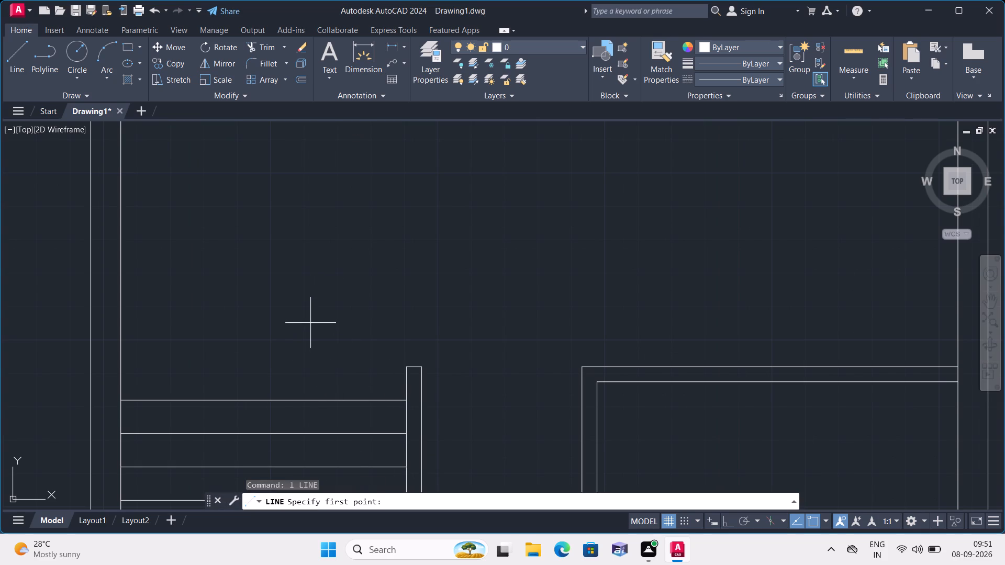
key(Escape)
scroll(305, 323, down, 2)
text(l)
key(space)
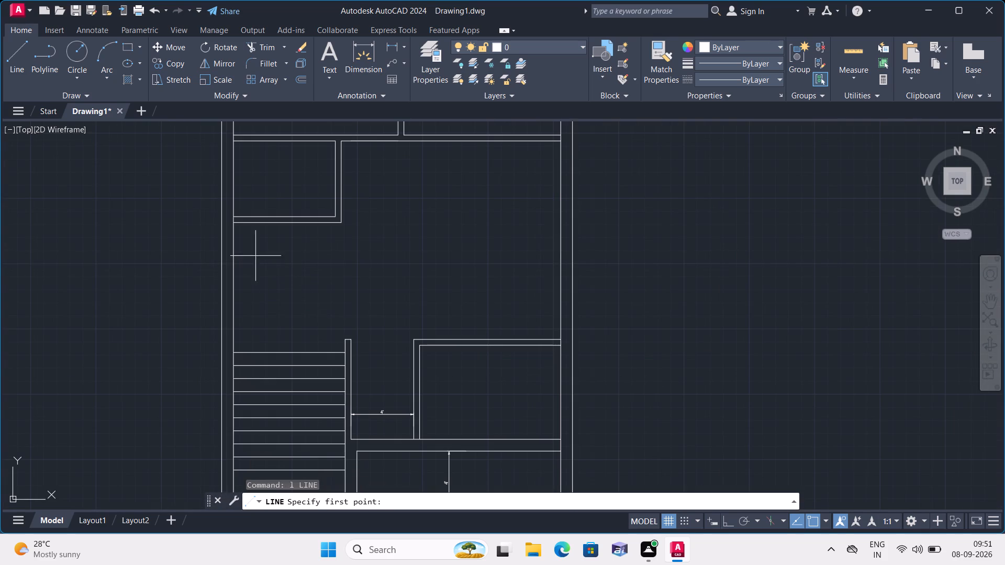
click(233, 225)
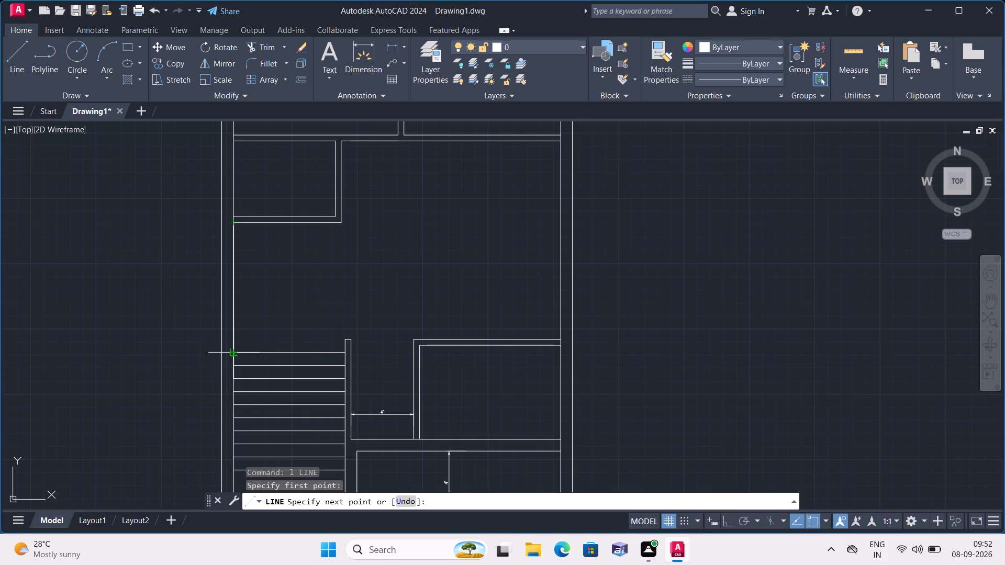
key(F8)
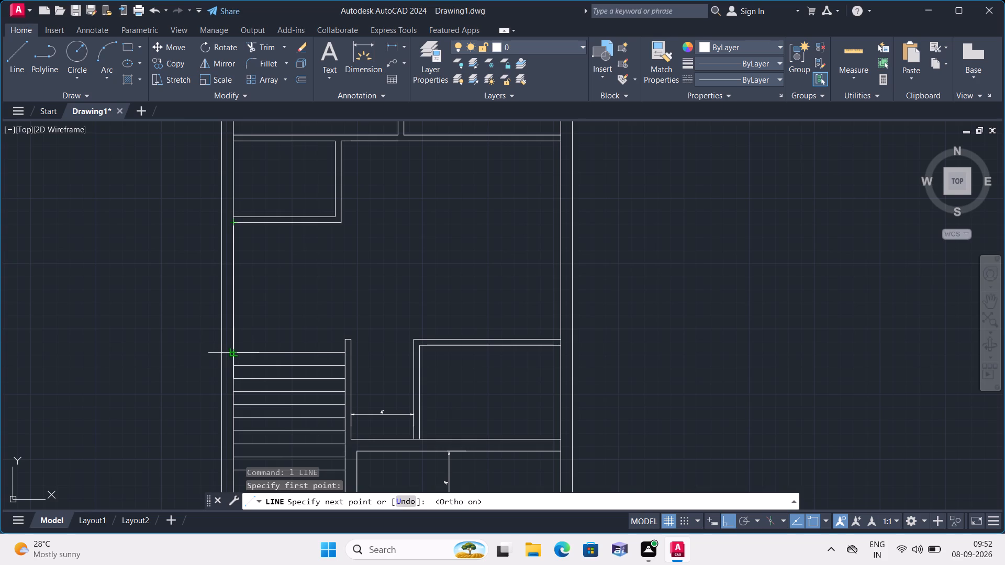
text(8'6")
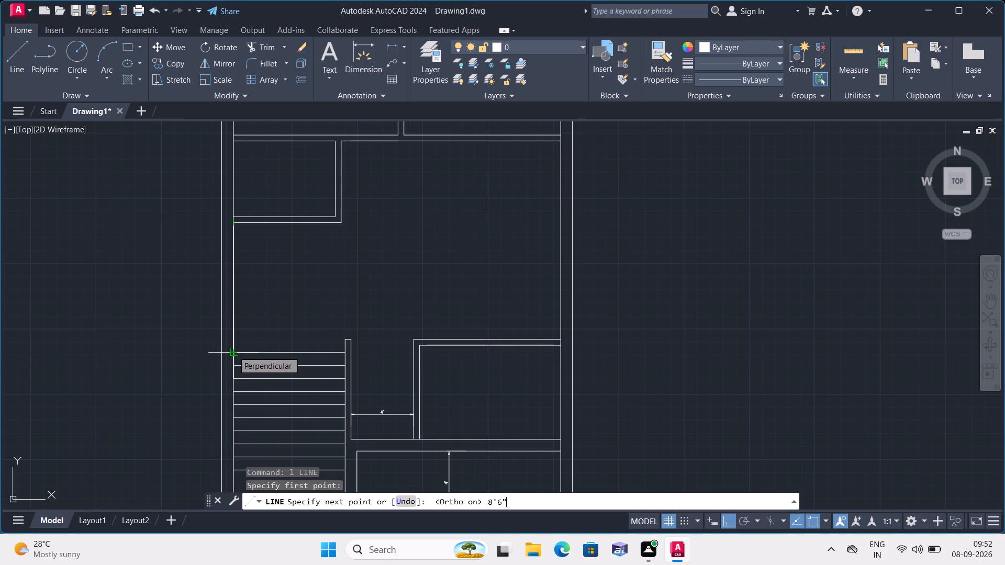
key(BackSpace)
key(BackSpace)
text(1")
key(space)
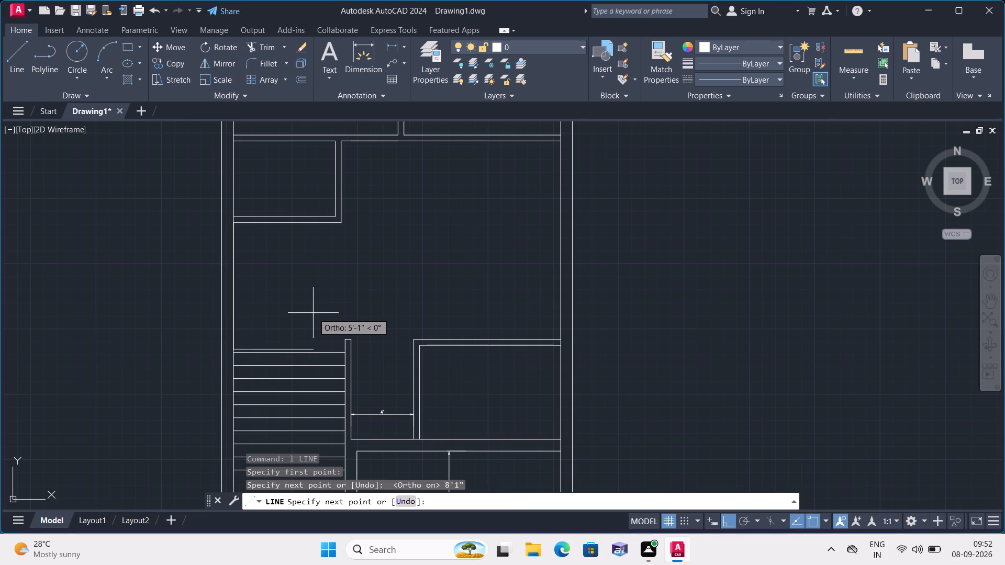
click(384, 303)
key(Escape)
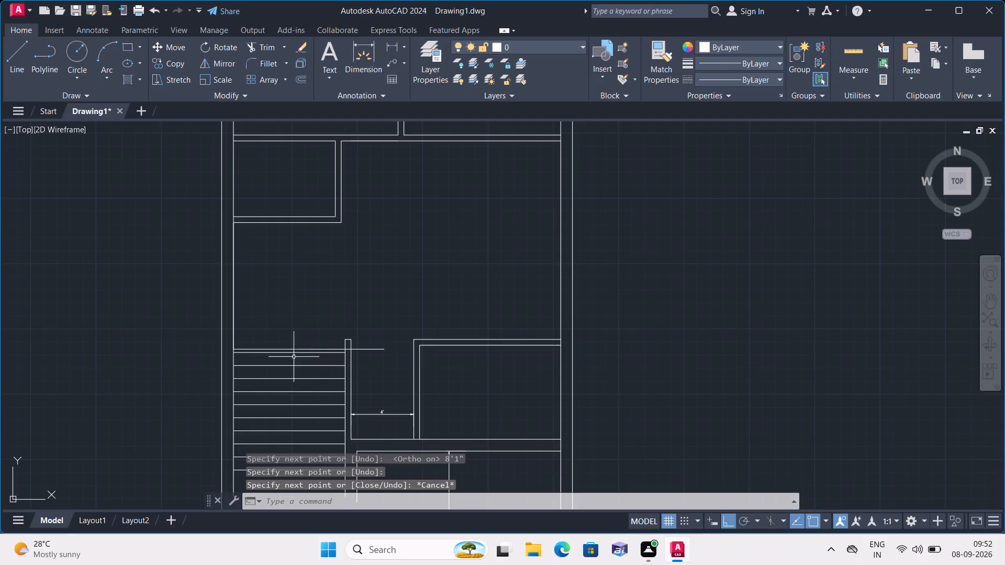
Delete the old staircase tread lines and the 8'1" vertical guide line, keeping the new horizontal line.
scroll(291, 355, up, 2)
click(291, 350)
click(292, 383)
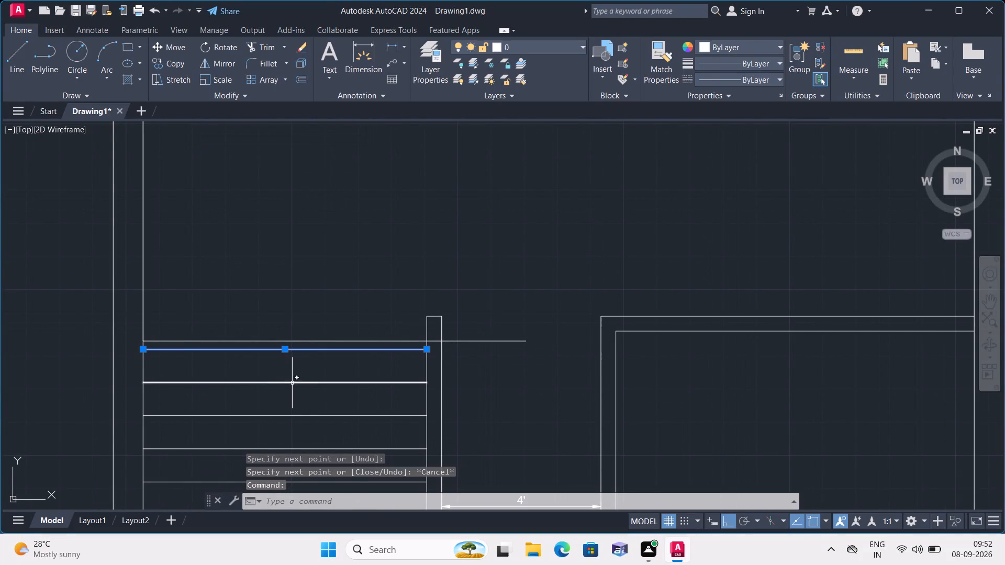
click(142, 315)
scroll(331, 286, down, 1)
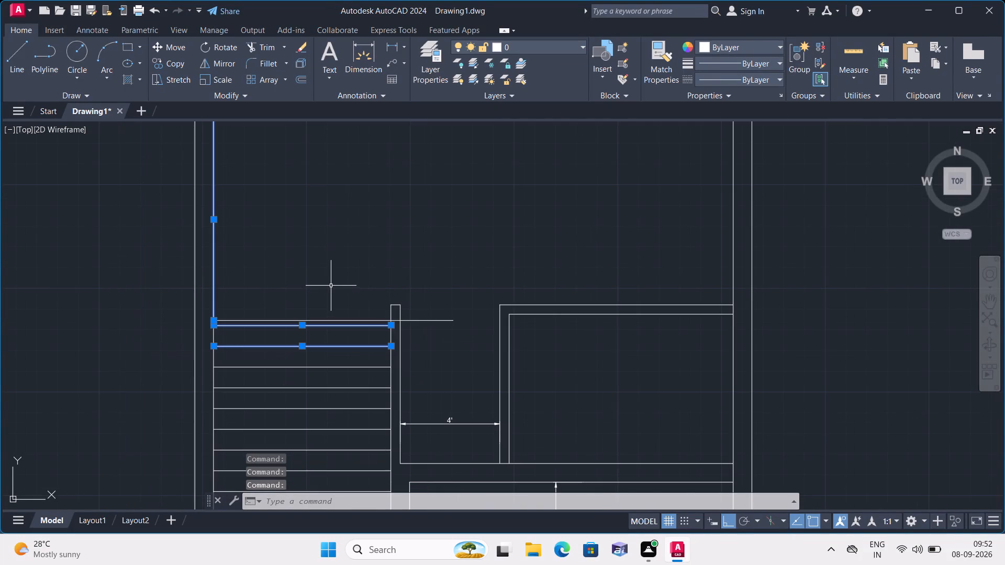
middle_click(331, 285)
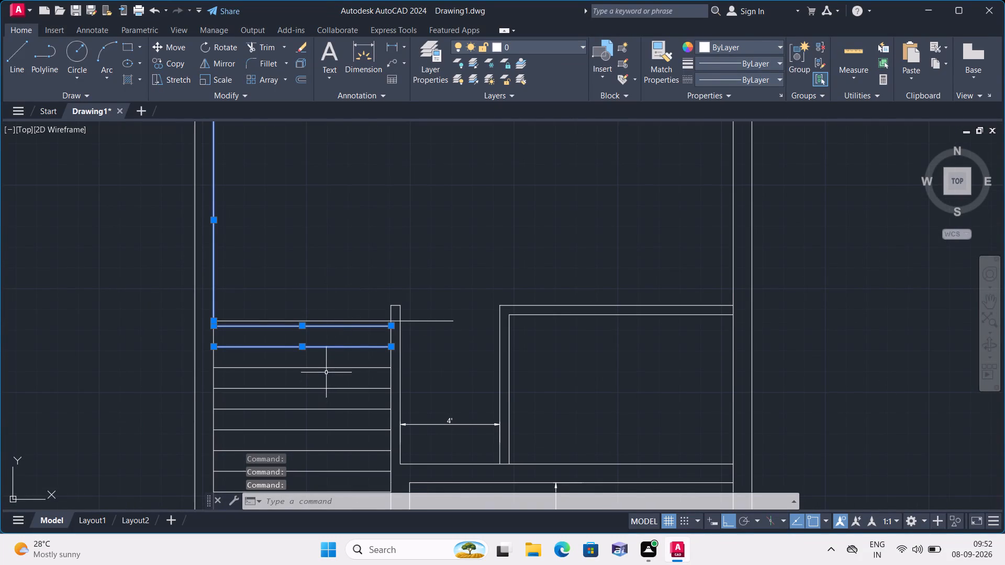
click(322, 364)
click(332, 460)
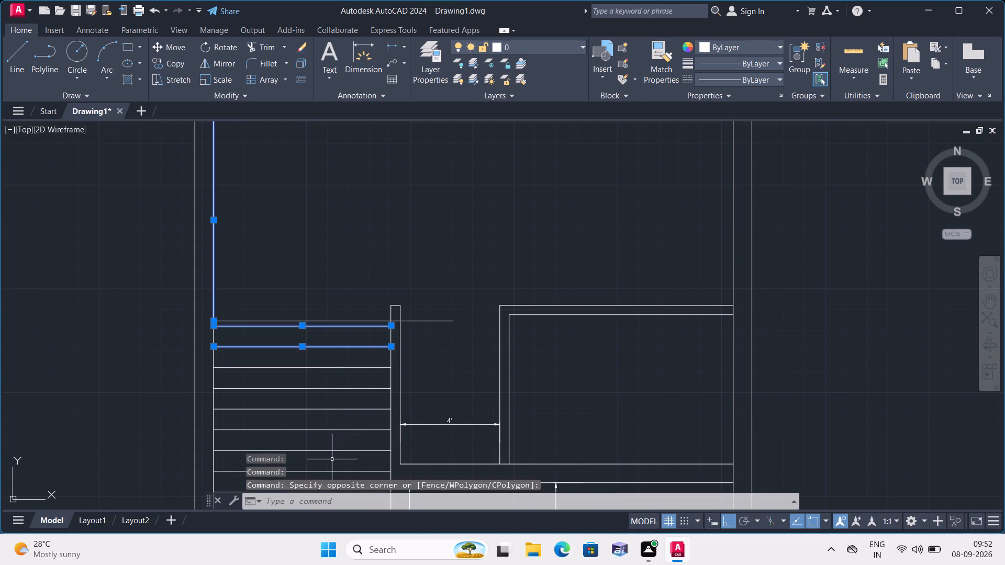
middle_drag(332, 459, 342, 411)
scroll(350, 398, down, 2)
click(342, 434)
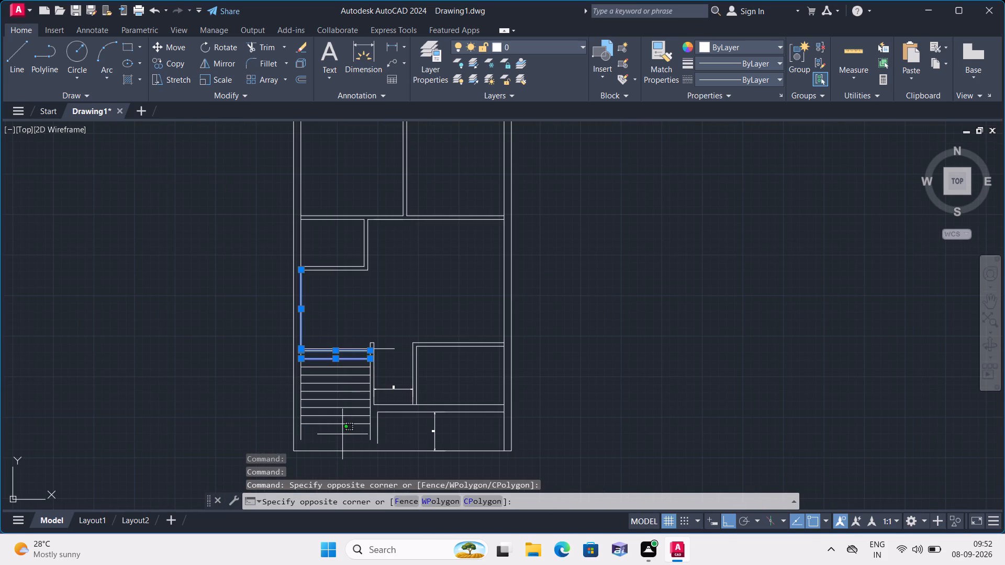
click(326, 358)
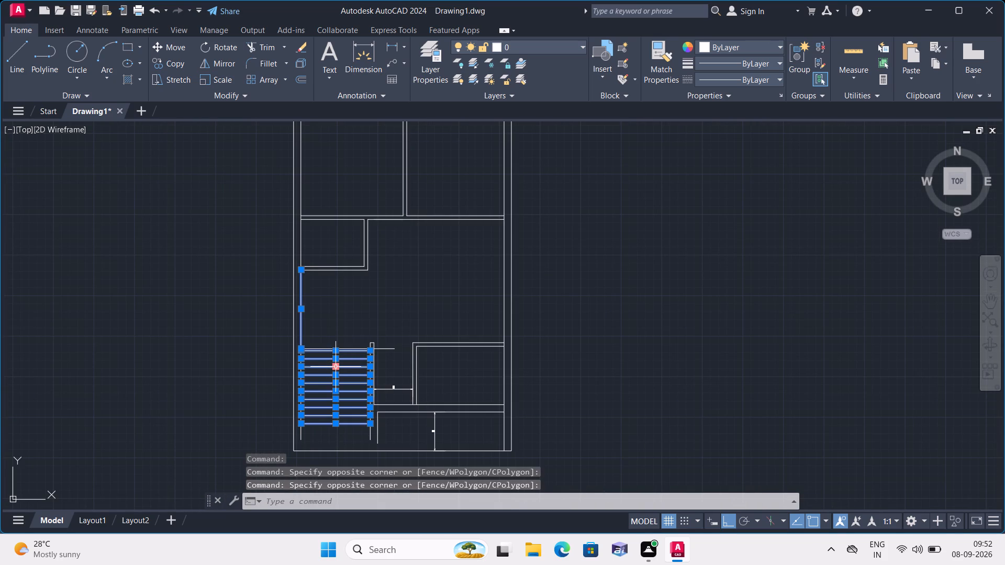
key(Delete)
Offset the new horizontal stair line 10" downward to form the first tread.
scroll(334, 368, up, 1)
text(offset)
key(space)
text(10")
key(space)
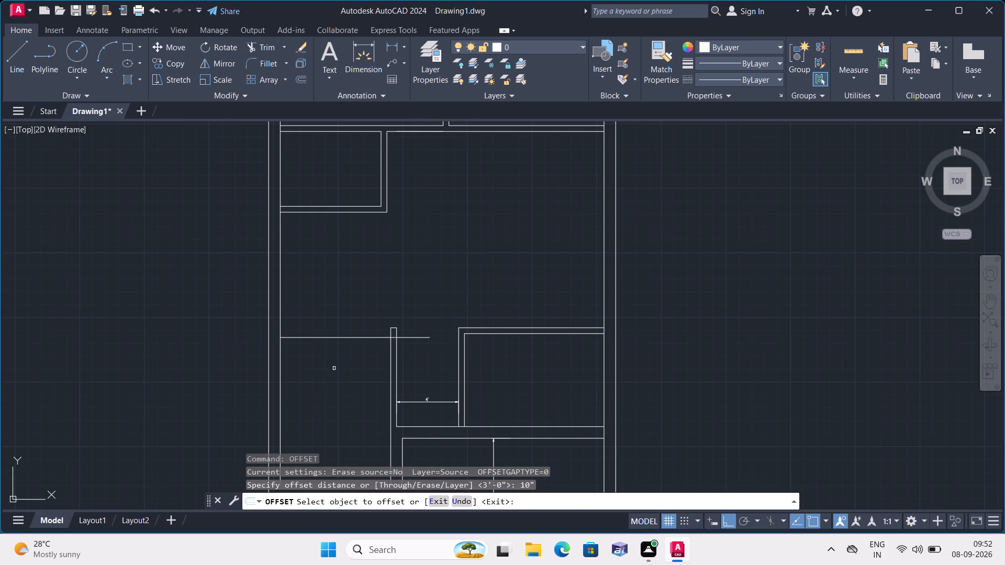
scroll(336, 354, up, 1)
click(339, 329)
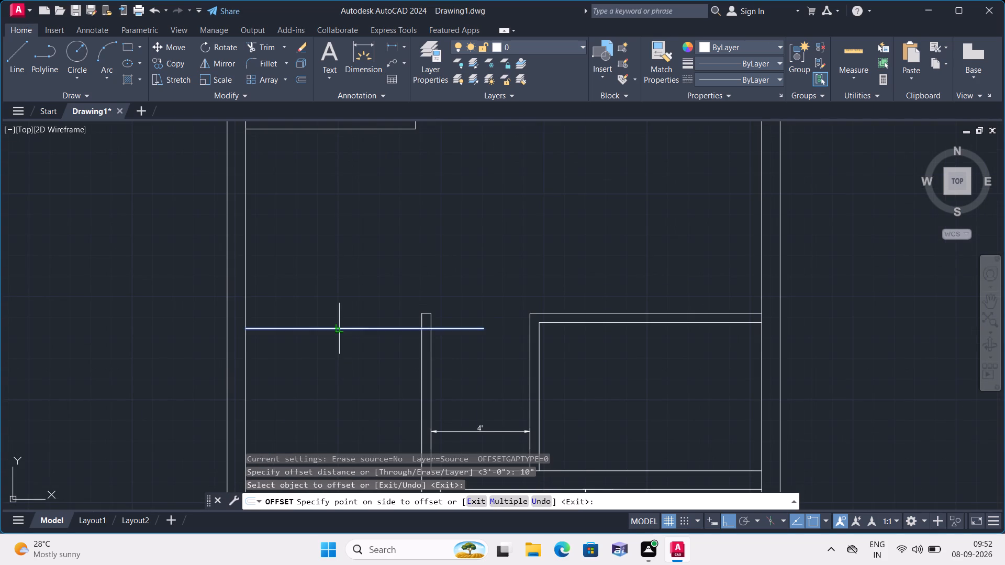
click(333, 391)
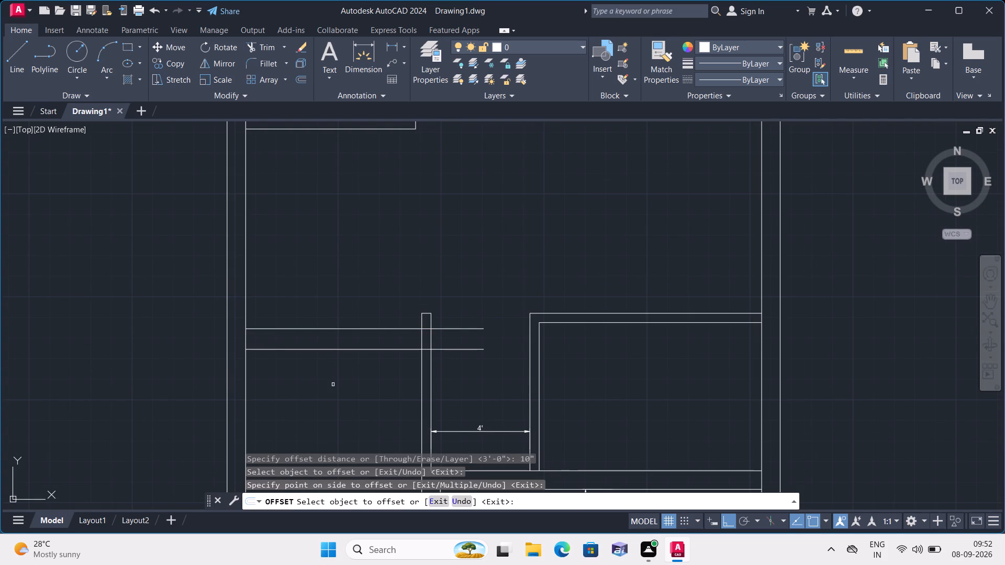
key(Escape)
Trim both horizontal stair lines inside and beyond the stair wall so they end at its left face.
text(tr)
text(im)
key(space)
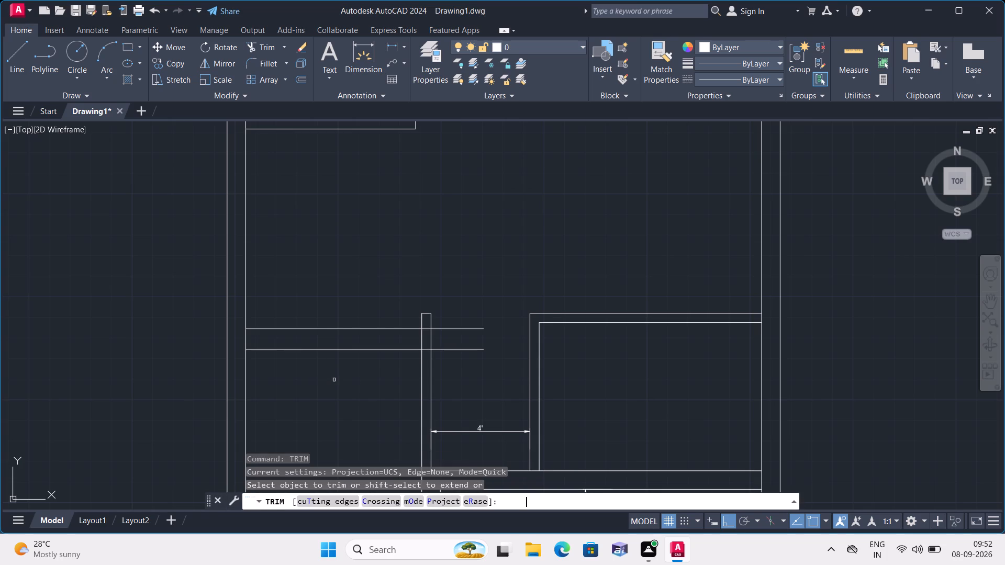
scroll(435, 336, up, 2)
click(415, 315)
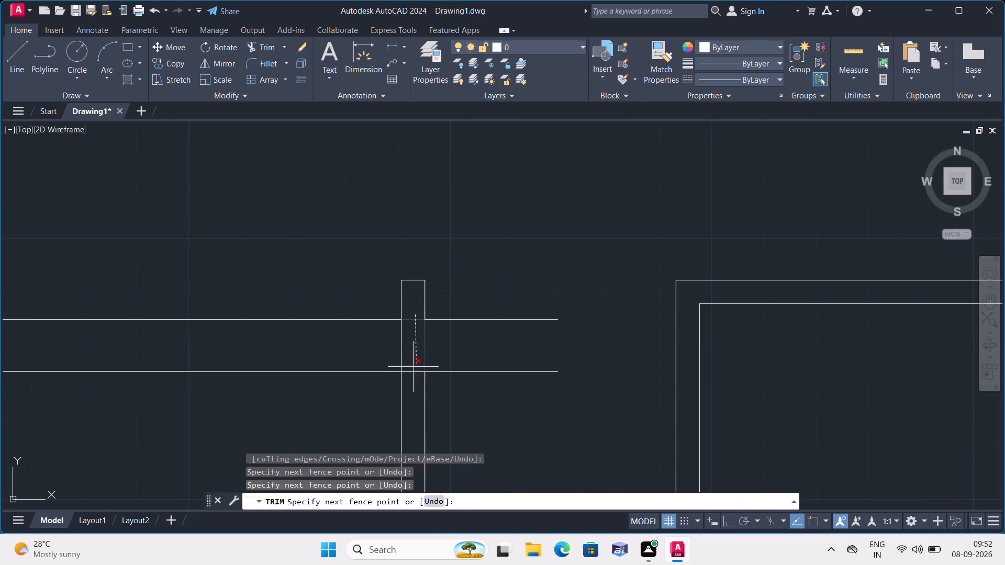
click(410, 385)
drag(490, 267, 499, 300)
drag(499, 412, 497, 285)
scroll(494, 256, down, 1)
key(Escape)
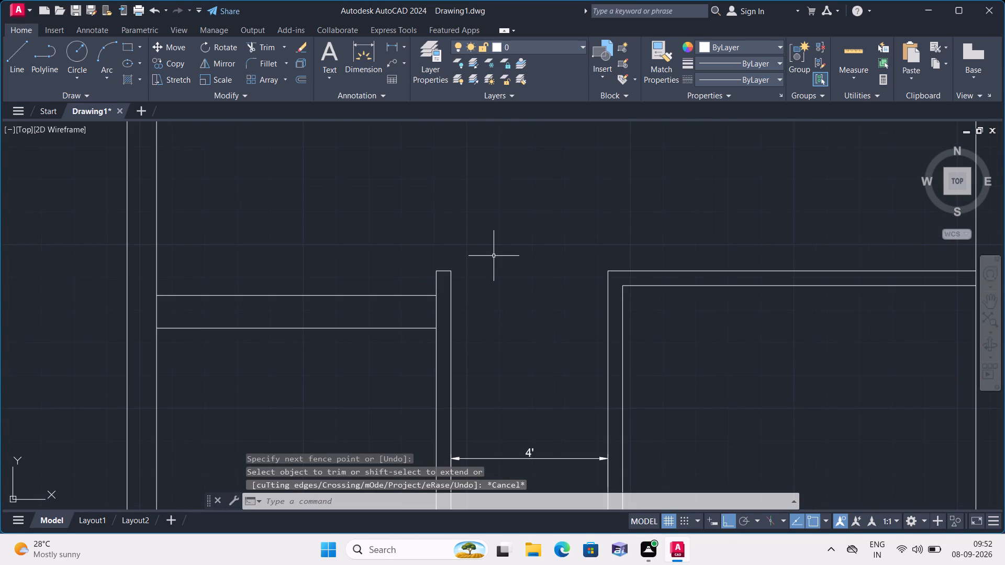
Offset the lowest stair tread line downward by 10" repeatedly to add four more treads.
key(o)
text(ffset 10")
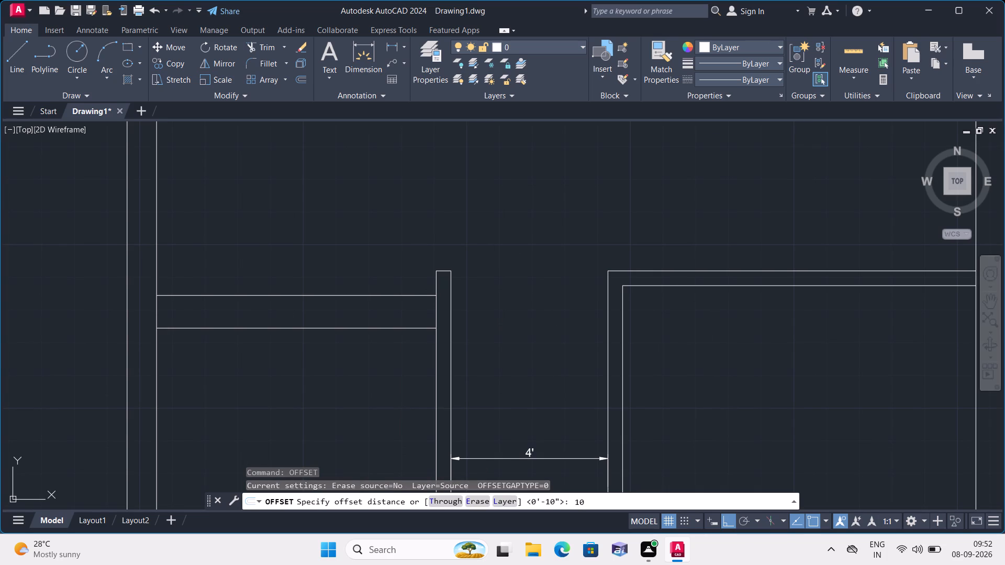
key(space)
click(337, 328)
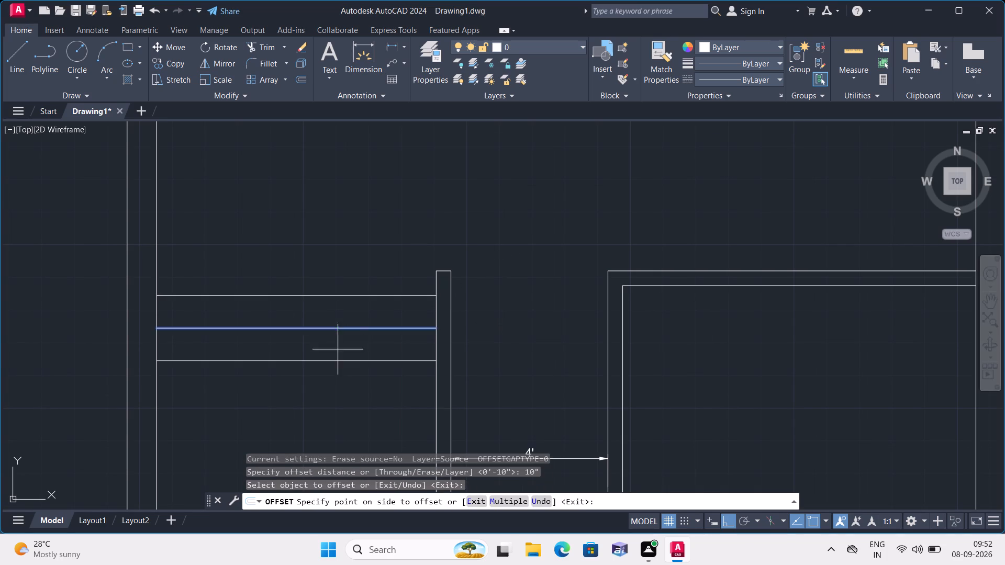
click(338, 375)
click(338, 362)
double_click(341, 377)
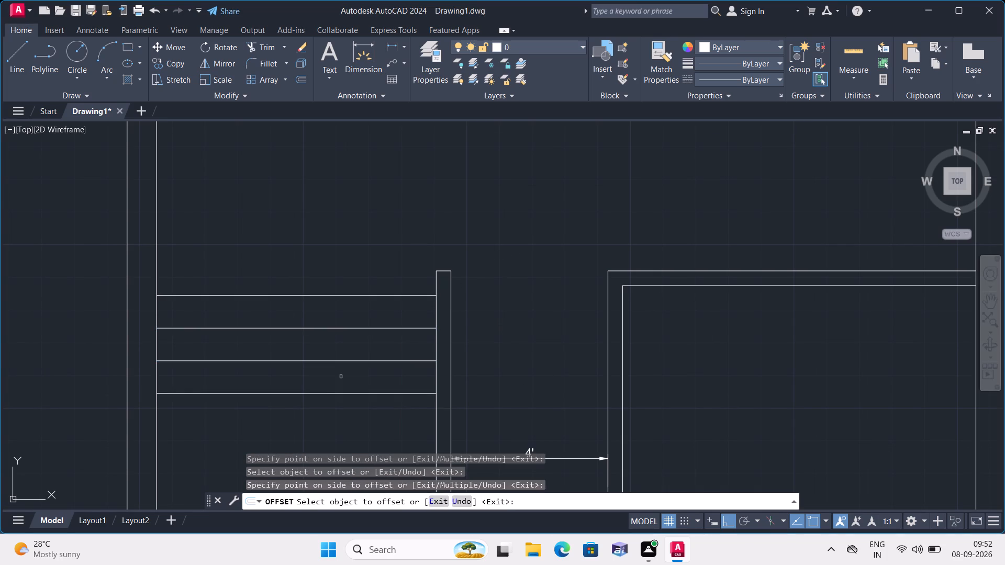
middle_drag(341, 378, 349, 335)
click(349, 351)
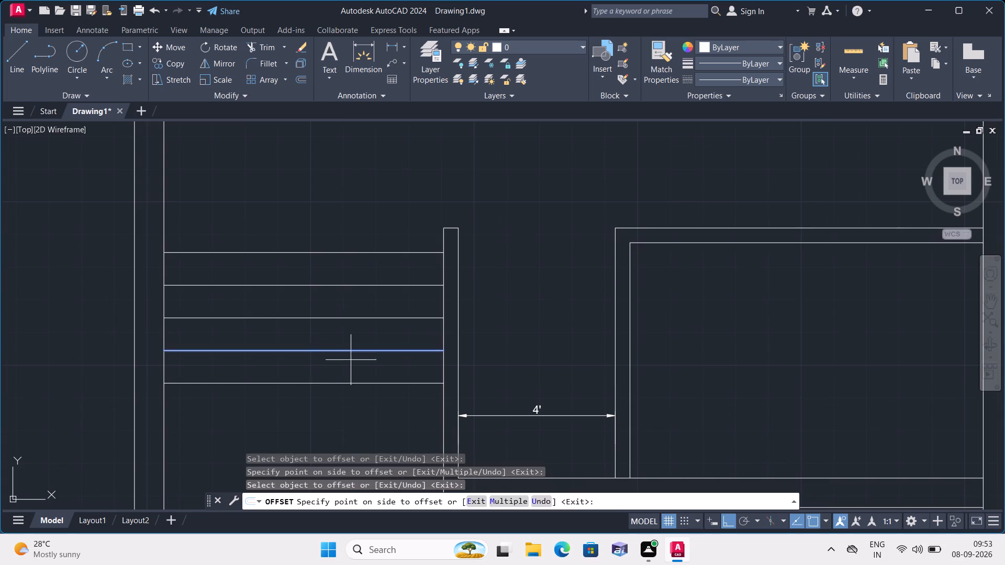
click(351, 360)
click(344, 385)
click(345, 396)
Continue the 10" downward offsets from the lowest tread line, adding four further treads for ten stair lines in all.
middle_drag(342, 393, 337, 303)
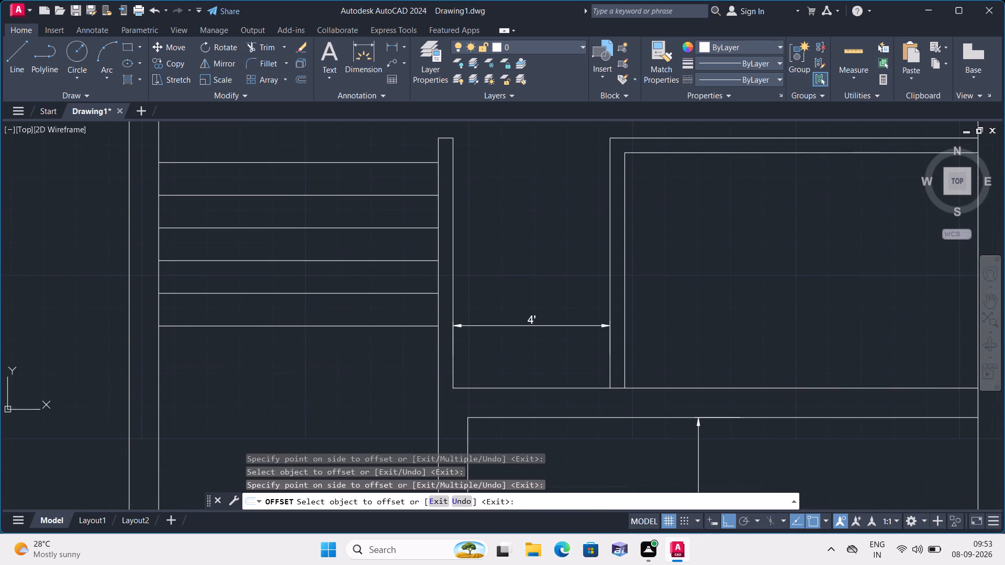
click(336, 328)
click(335, 326)
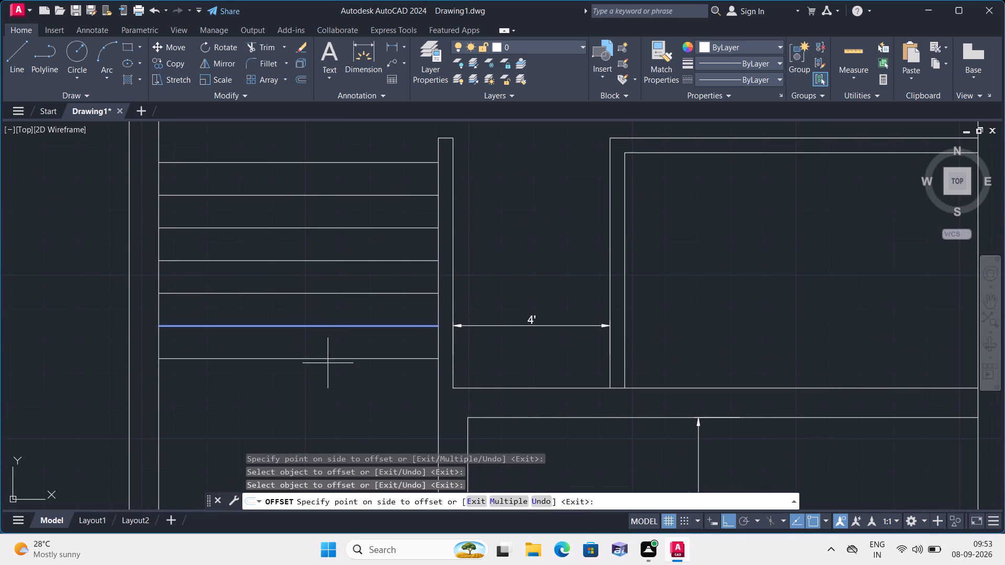
click(328, 367)
click(328, 360)
click(330, 388)
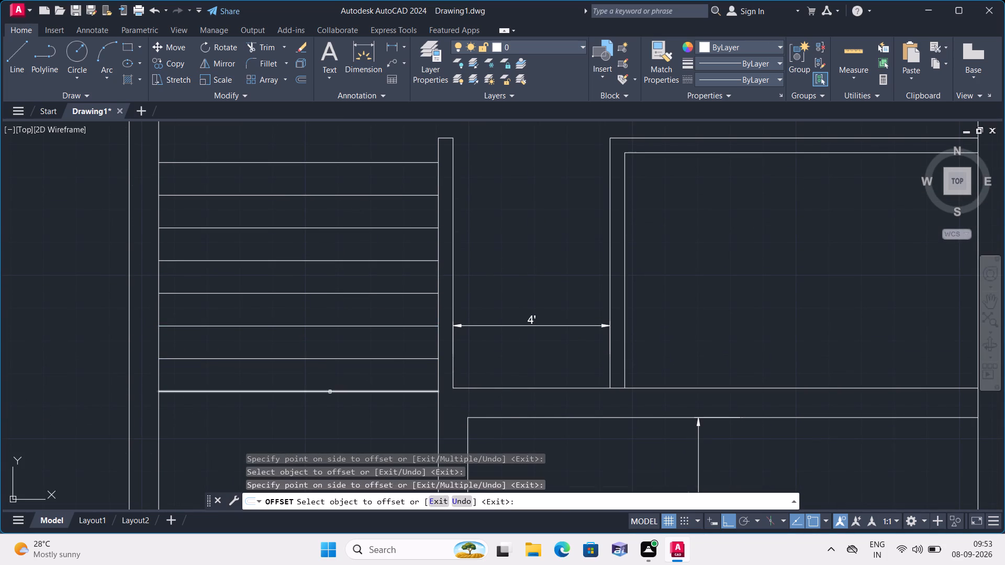
click(330, 391)
click(320, 422)
middle_drag(320, 421, 326, 326)
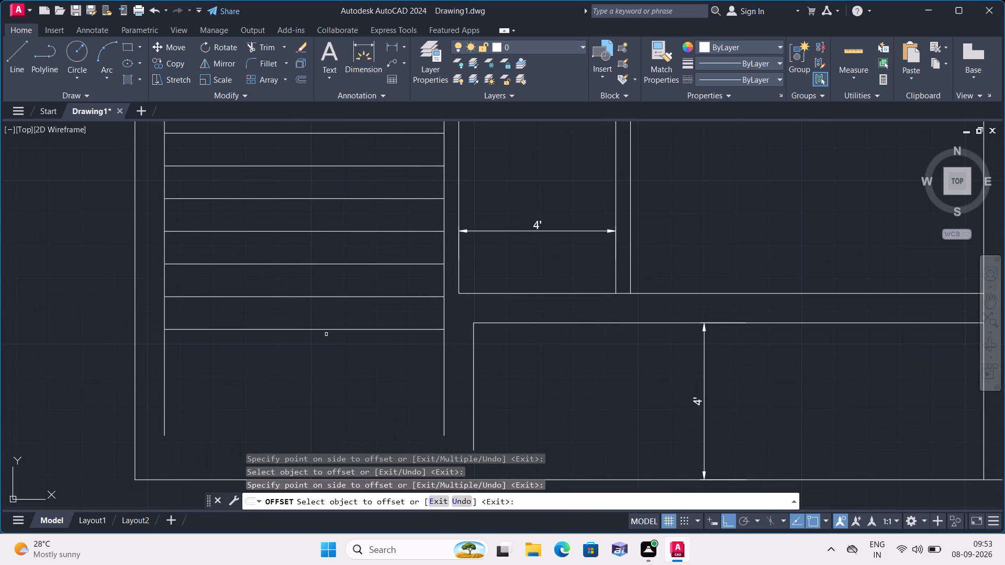
click(326, 329)
click(315, 398)
scroll(315, 398, down, 1)
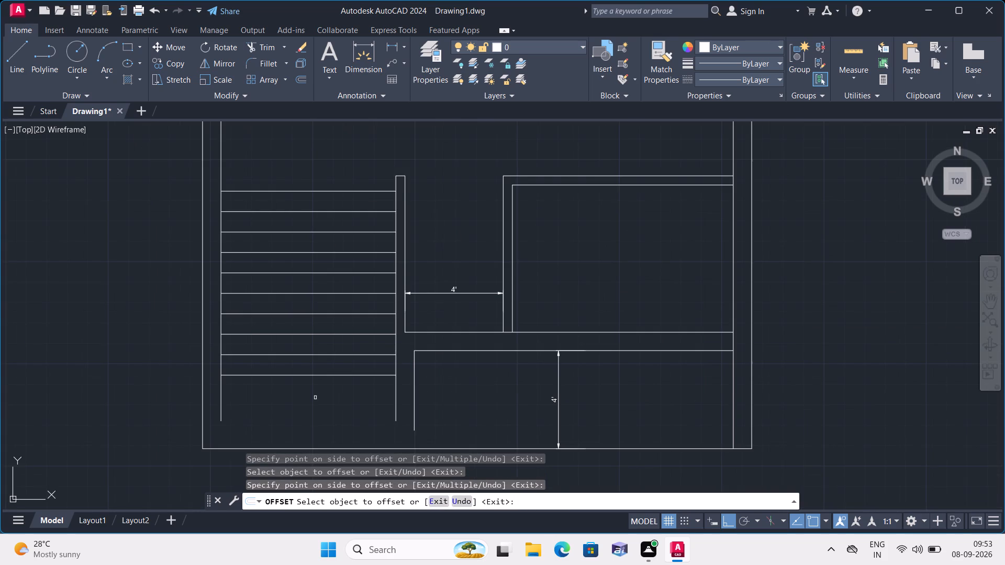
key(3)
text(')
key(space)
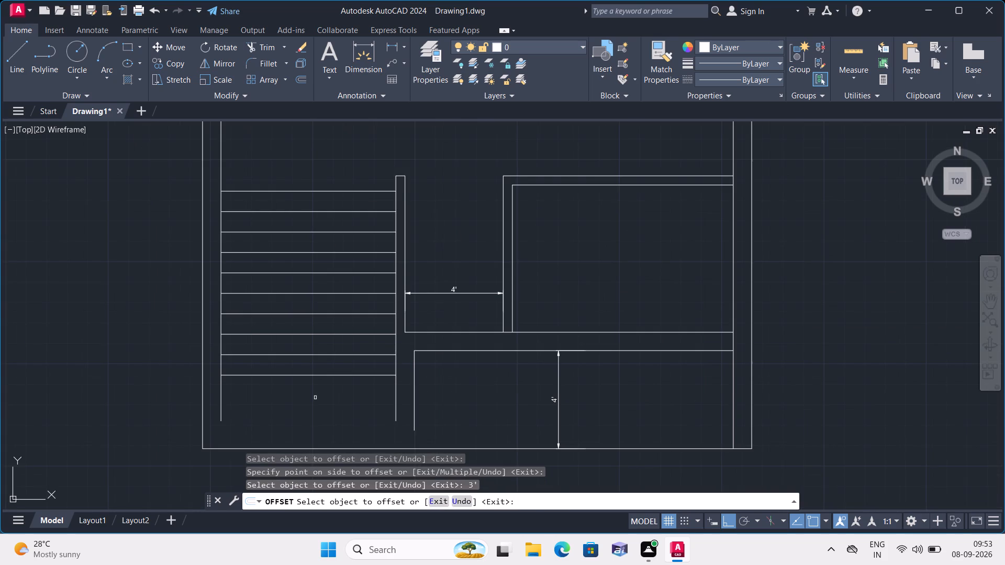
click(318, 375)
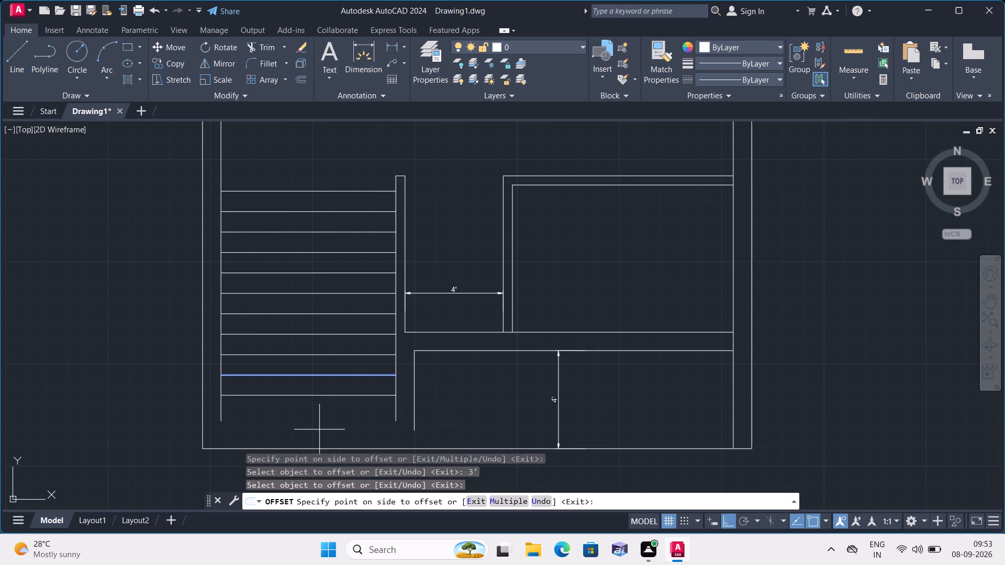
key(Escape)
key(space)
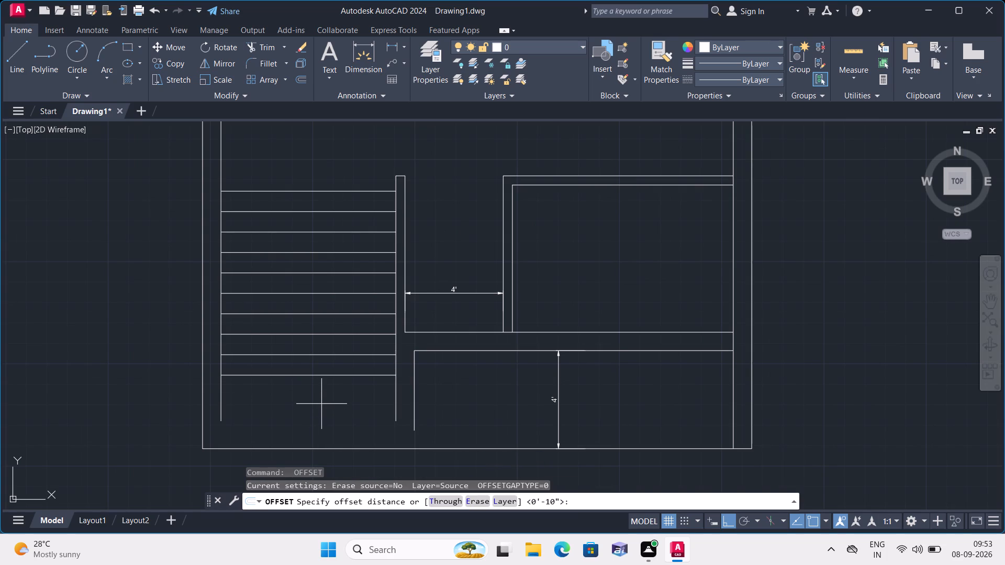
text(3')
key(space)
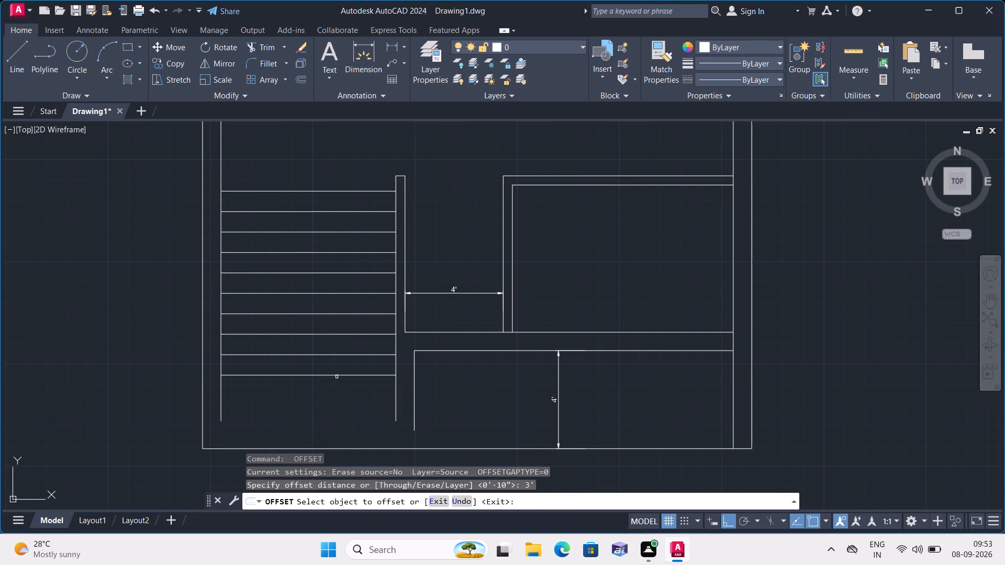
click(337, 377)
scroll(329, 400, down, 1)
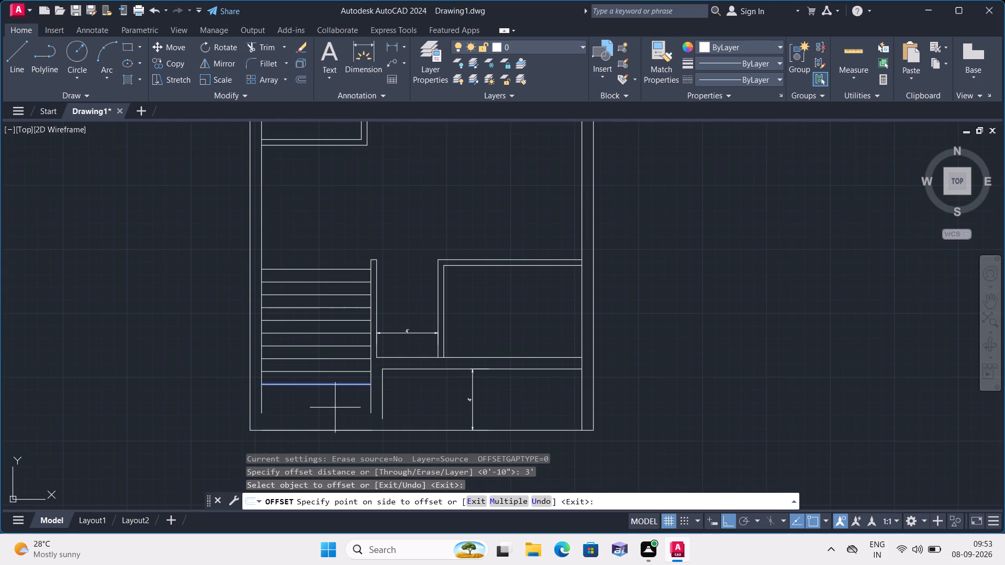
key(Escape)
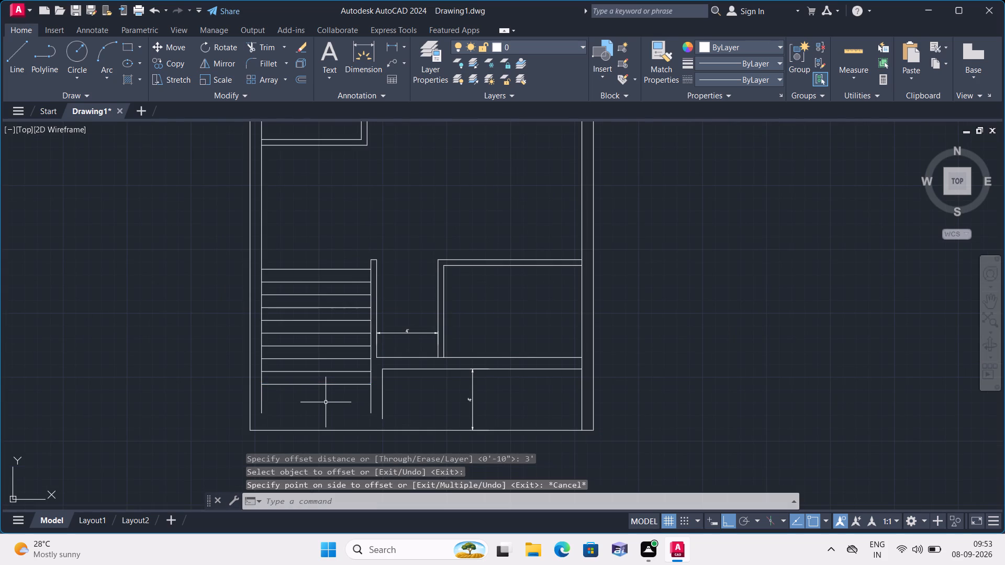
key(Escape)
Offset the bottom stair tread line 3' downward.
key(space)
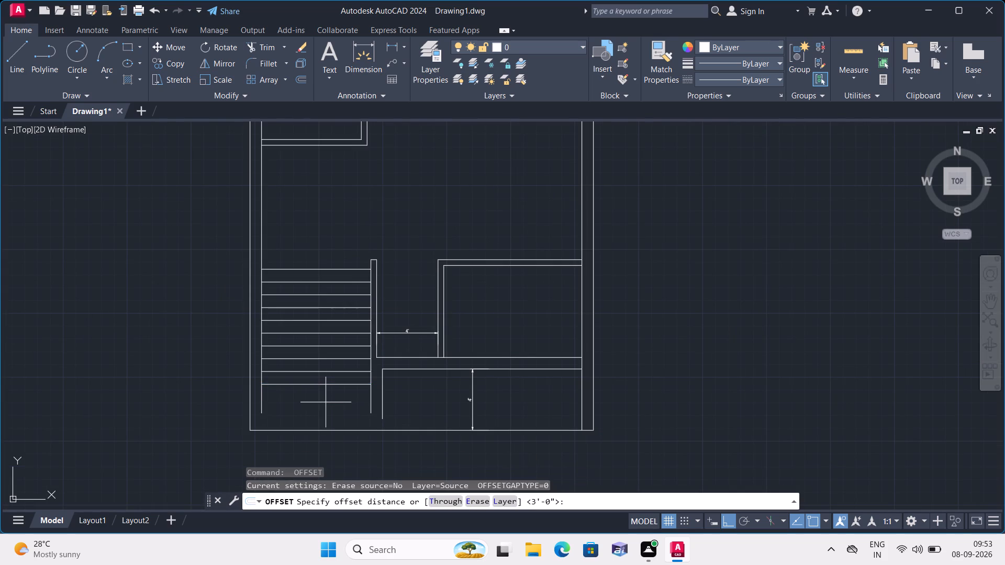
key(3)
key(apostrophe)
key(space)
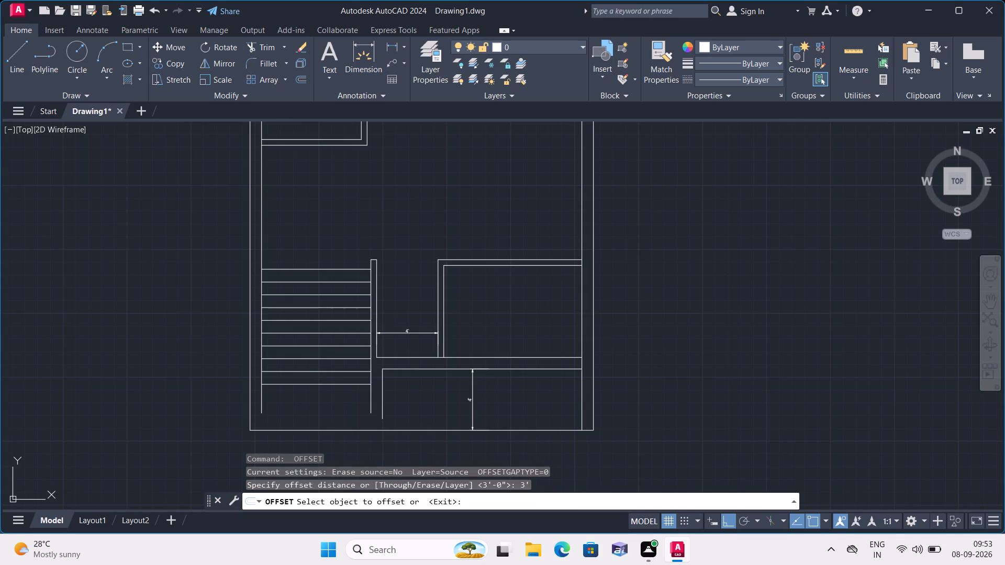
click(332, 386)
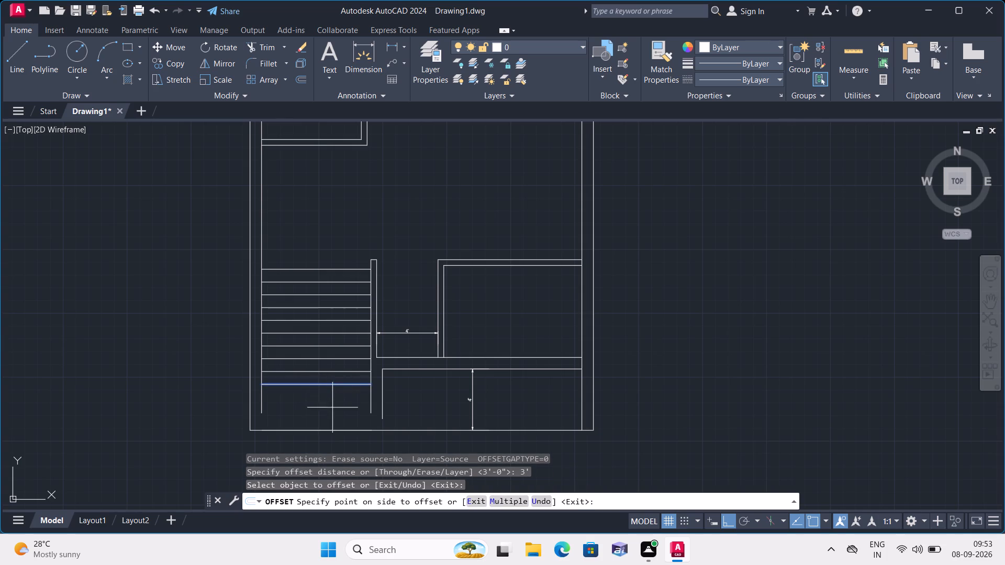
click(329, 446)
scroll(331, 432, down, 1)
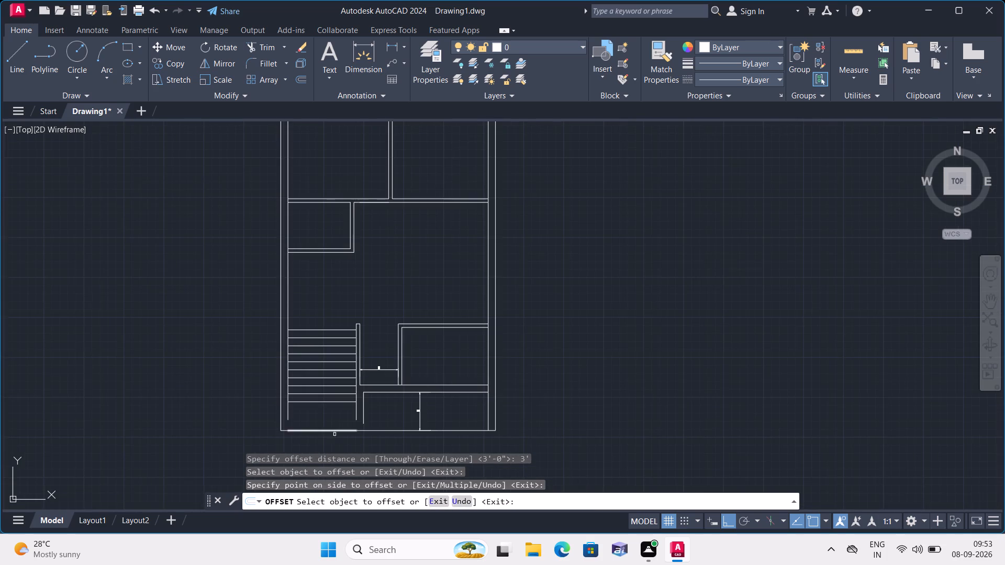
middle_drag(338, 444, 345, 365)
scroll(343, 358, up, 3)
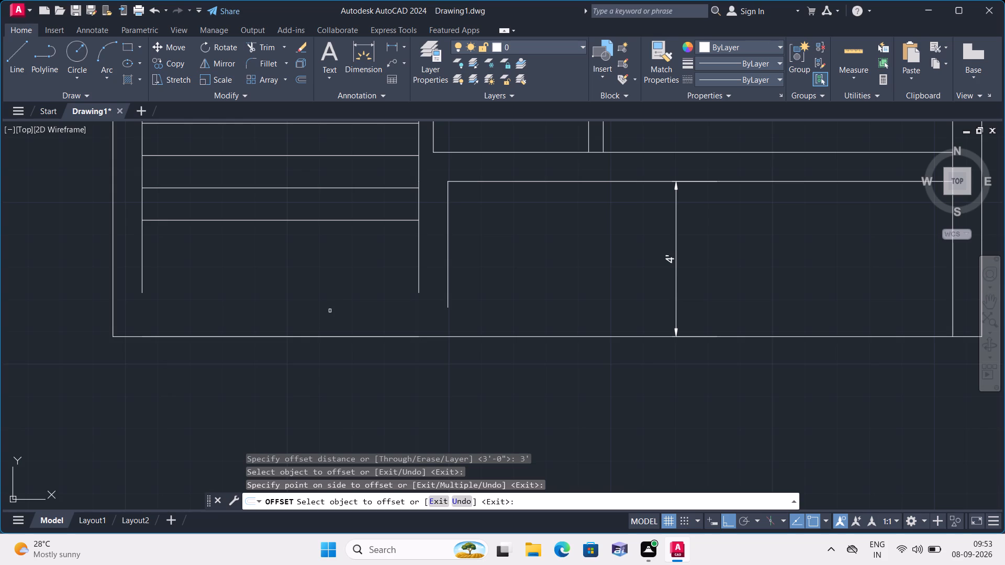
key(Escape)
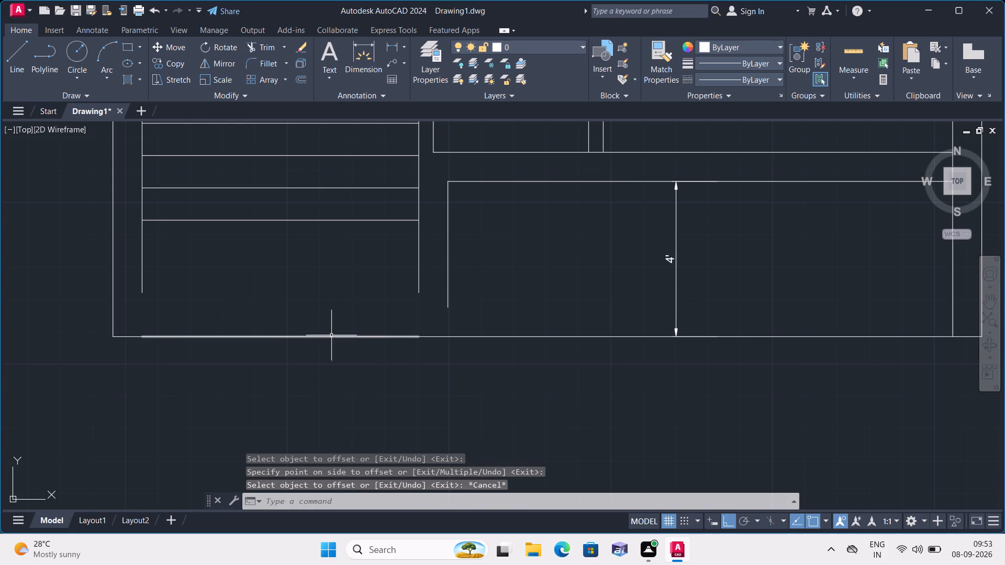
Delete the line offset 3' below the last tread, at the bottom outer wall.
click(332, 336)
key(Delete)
Add a vertical linear dimension from the upper left room's bottom wall down to the top stair line.
scroll(333, 302, down, 1)
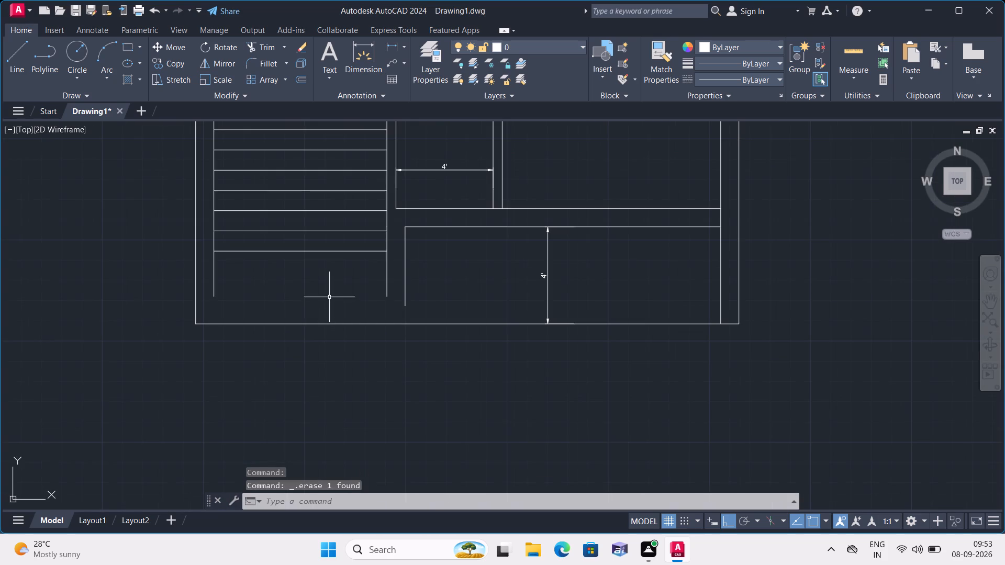
middle_drag(329, 296, 329, 351)
scroll(279, 293, down, 1)
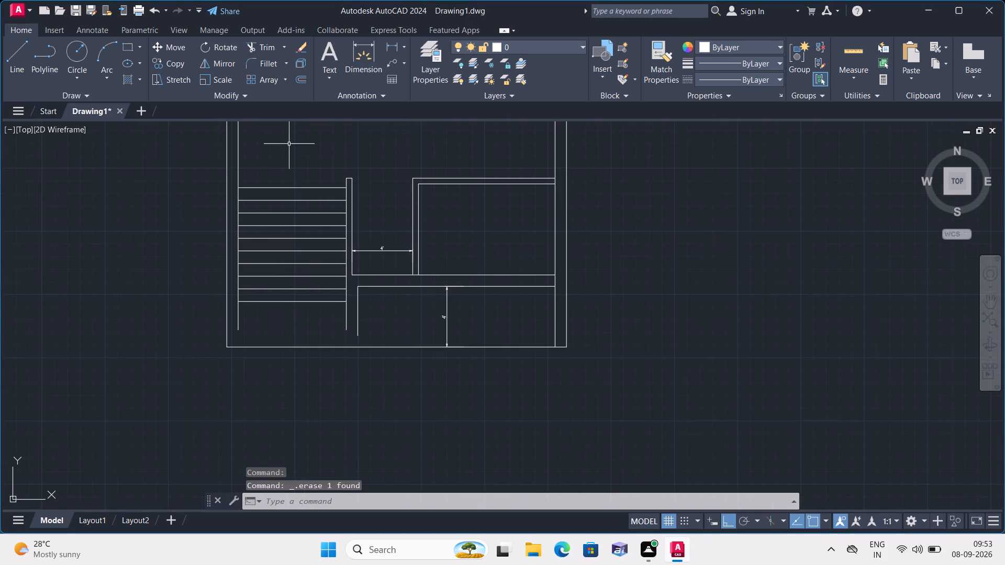
click(405, 44)
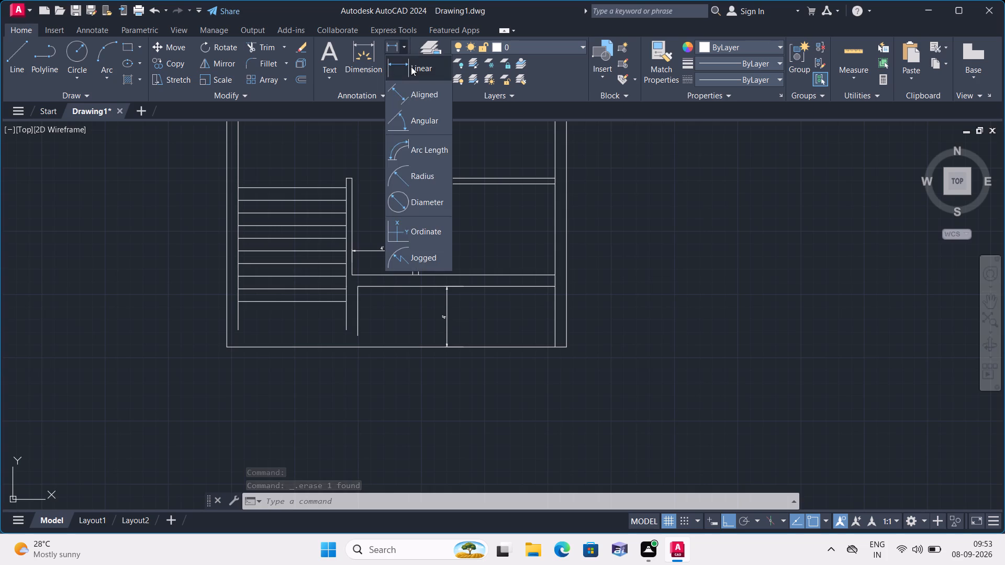
click(411, 64)
middle_drag(252, 160, 262, 253)
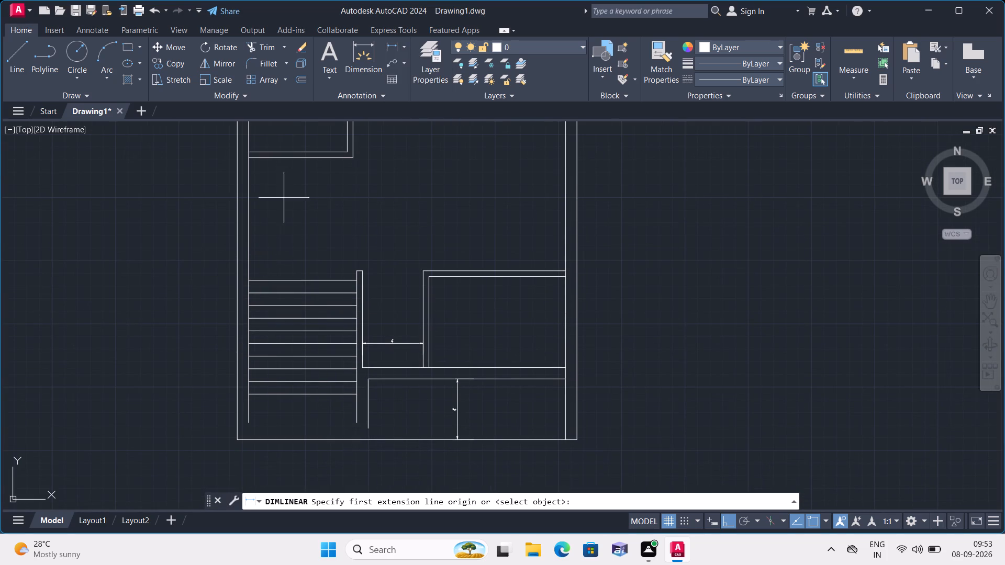
click(270, 157)
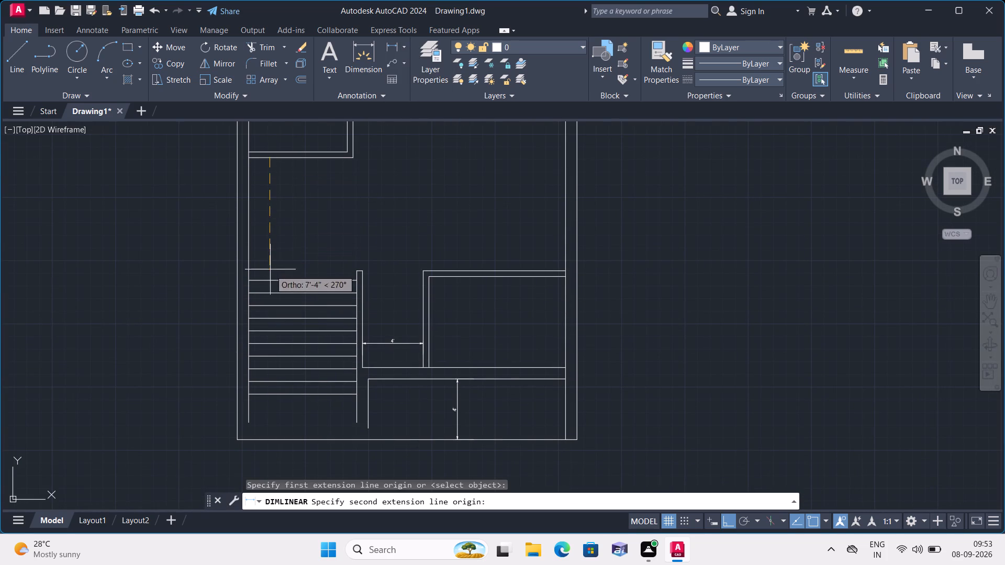
click(271, 279)
click(279, 253)
scroll(282, 232, up, 3)
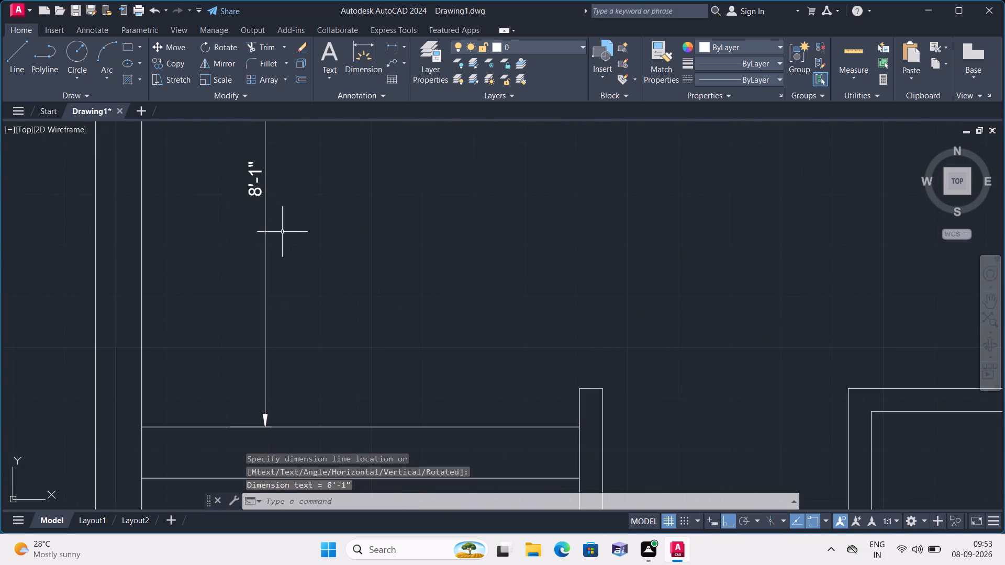
Add a vertical linear dimension over the full stair run, from the top stair line to the bottom tread line.
scroll(282, 232, down, 1)
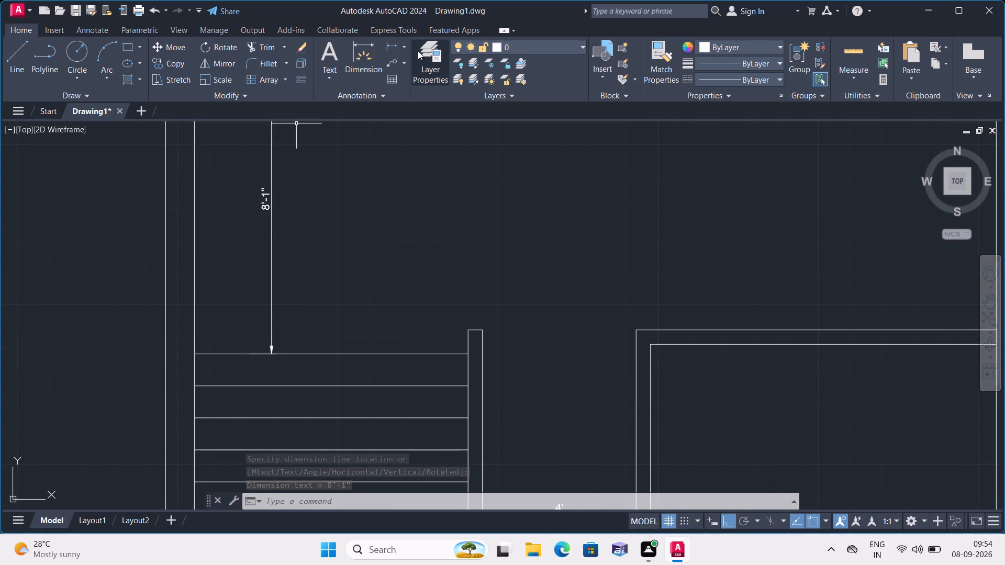
click(403, 41)
click(408, 64)
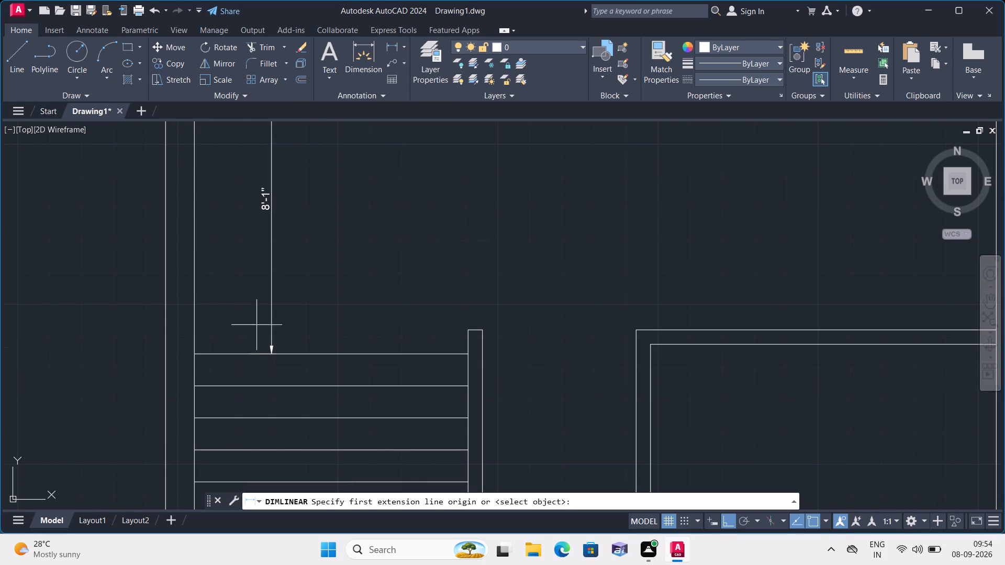
click(270, 355)
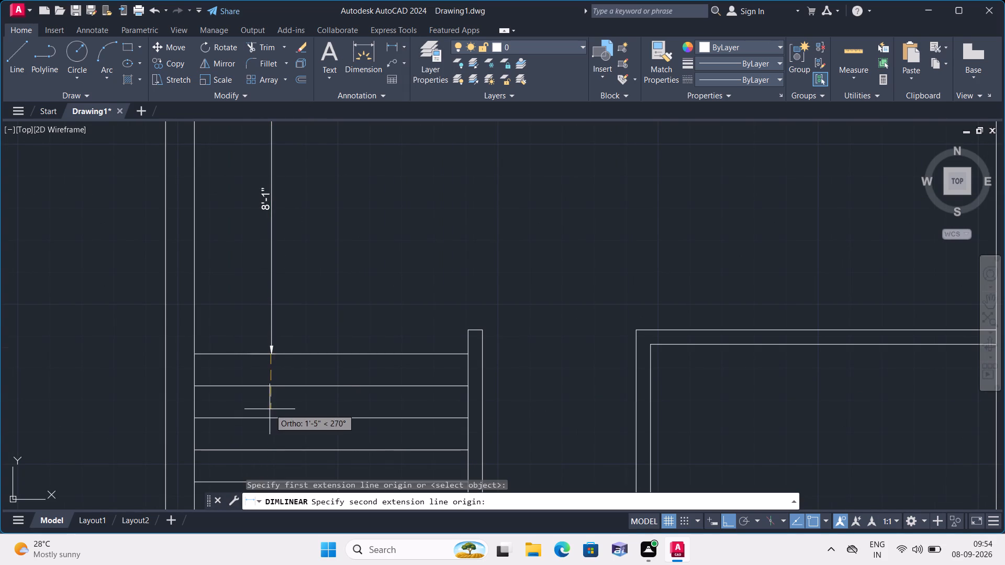
middle_drag(270, 409, 267, 221)
scroll(267, 217, down, 1)
click(269, 365)
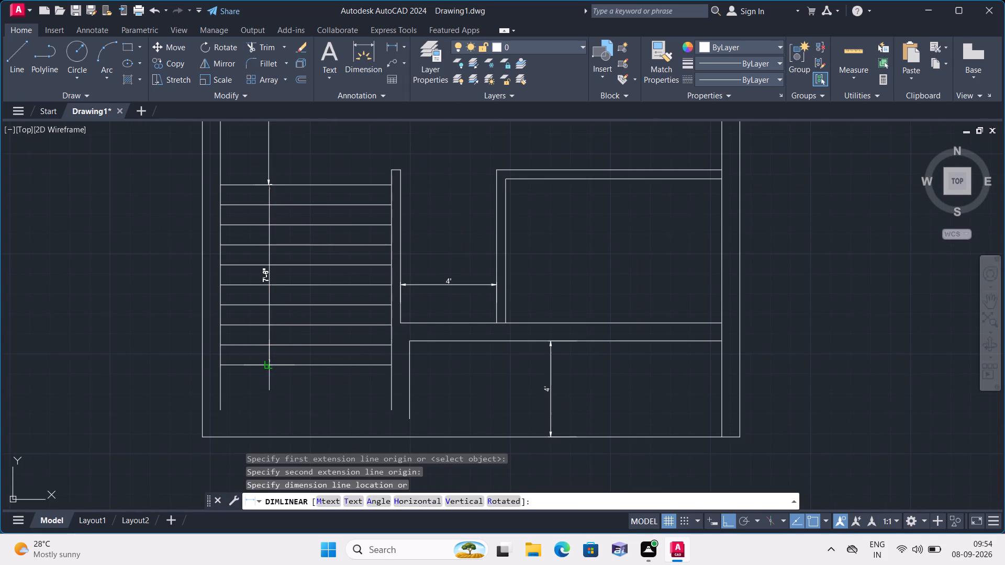
click(258, 312)
scroll(260, 306, up, 1)
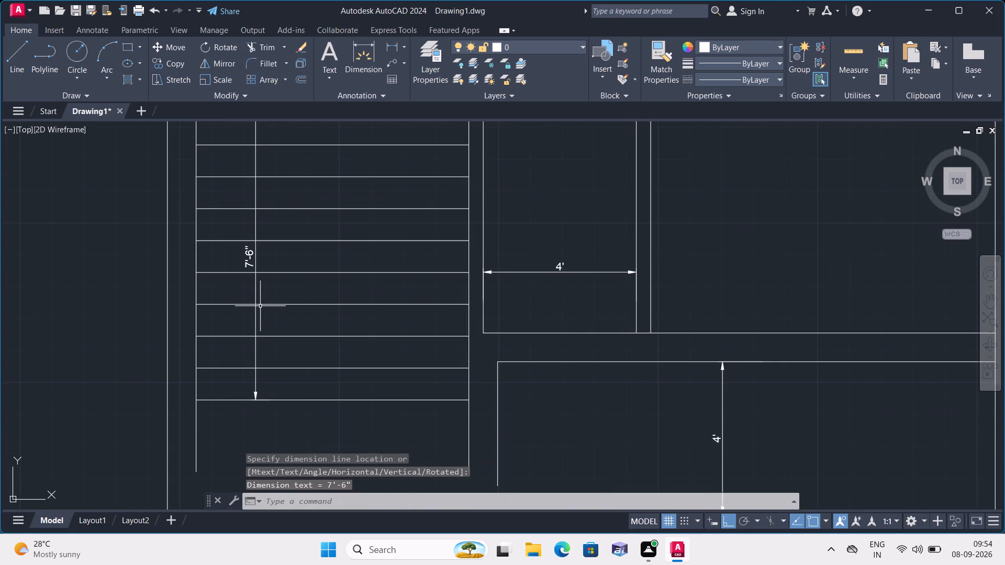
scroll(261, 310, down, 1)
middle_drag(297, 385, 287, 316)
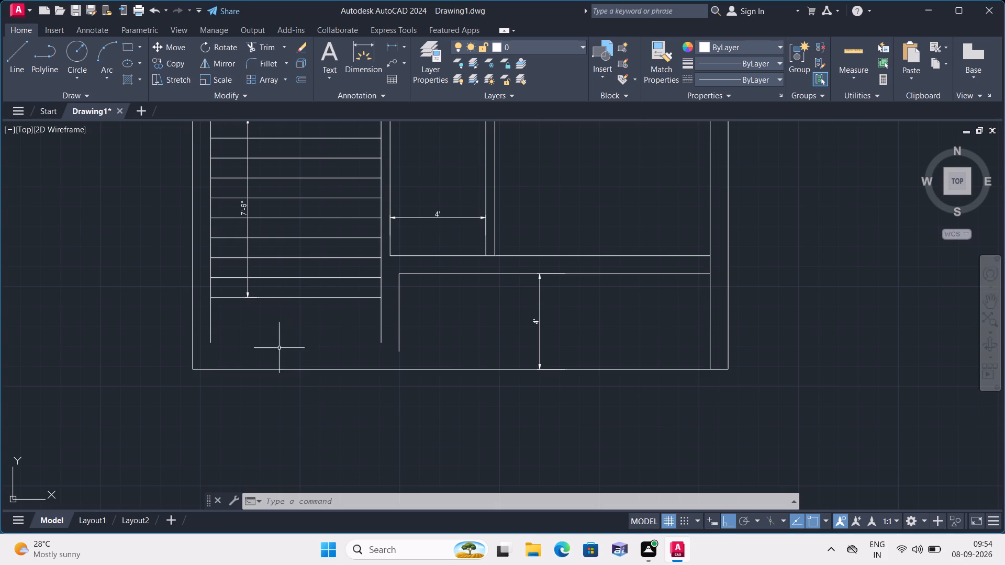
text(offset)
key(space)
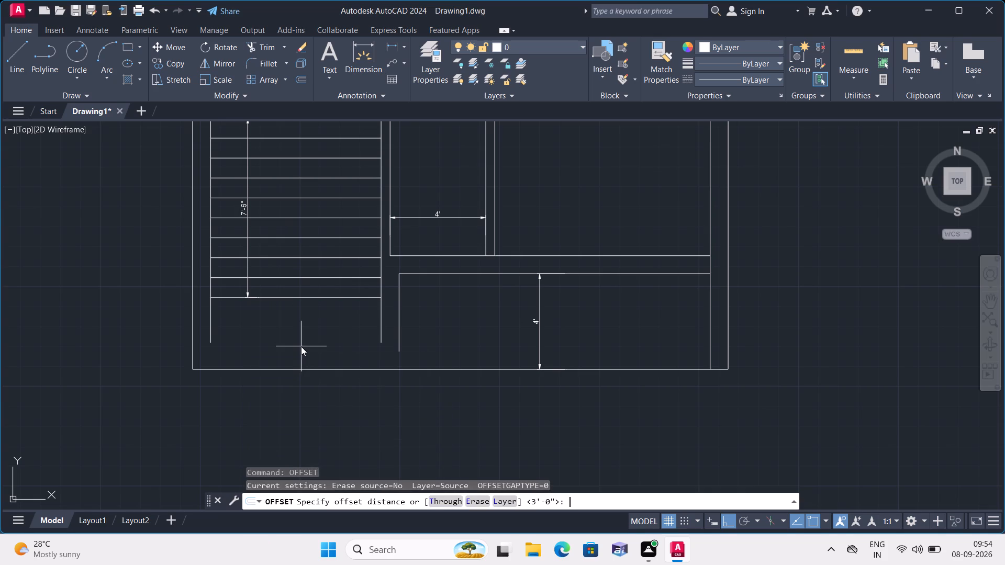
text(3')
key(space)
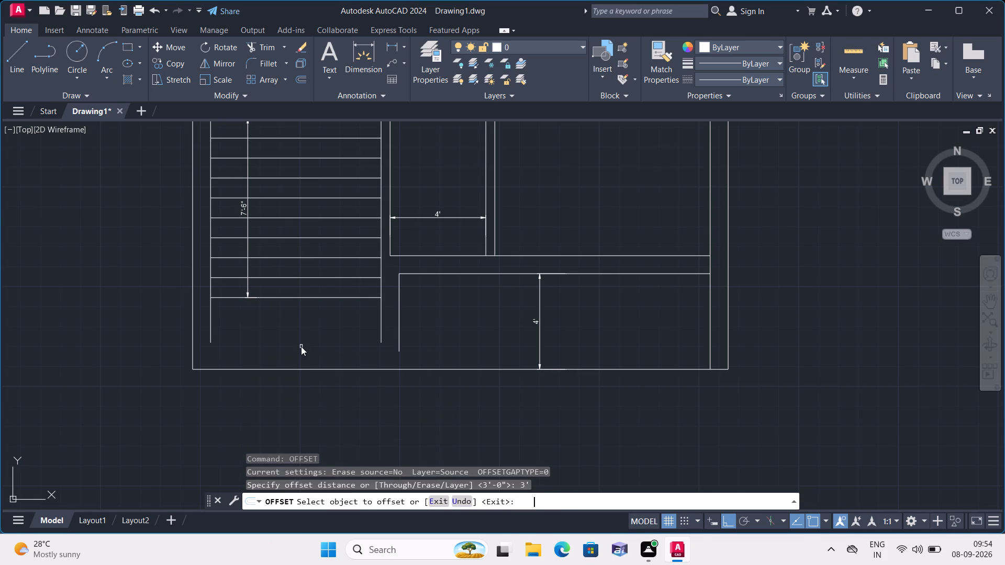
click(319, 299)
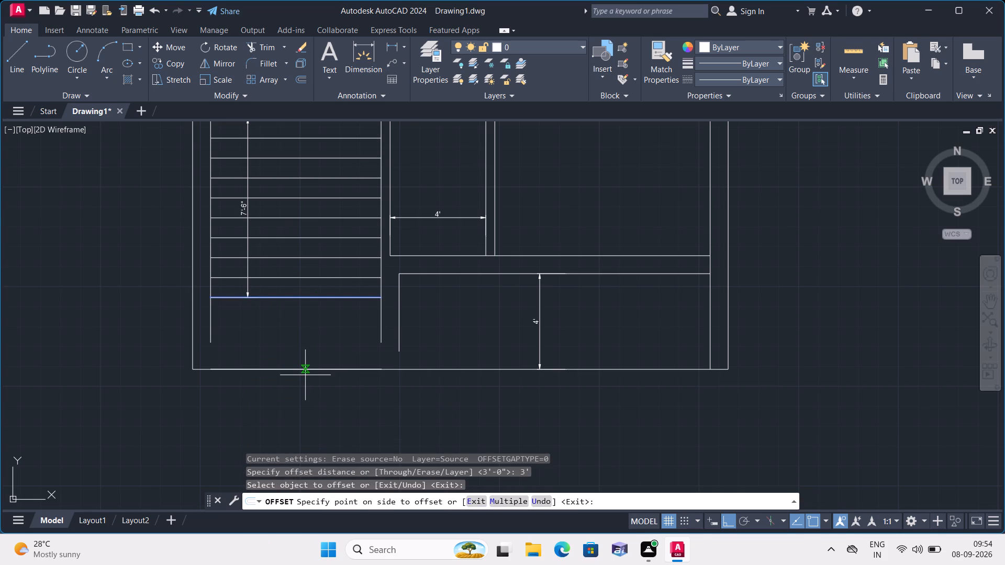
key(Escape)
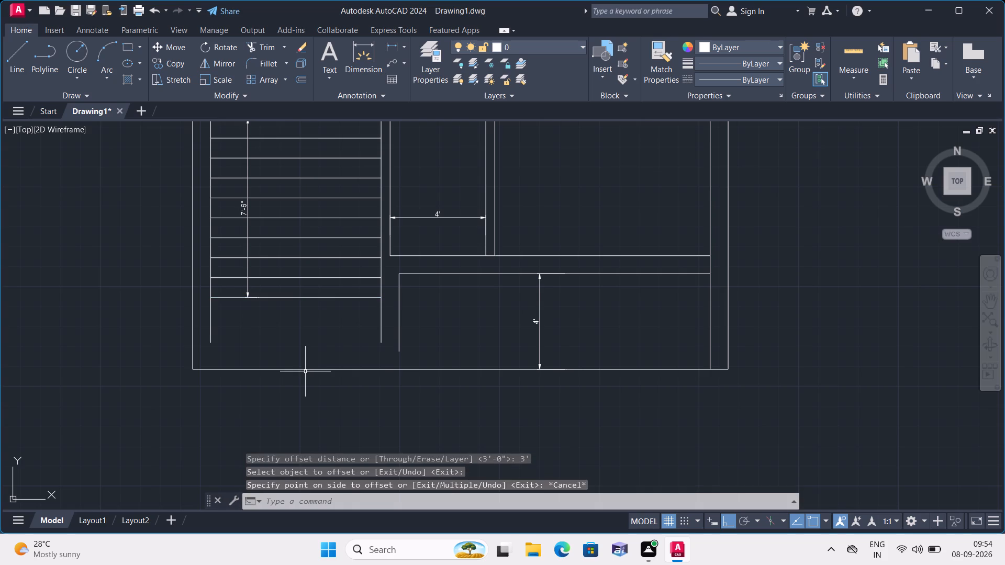
Delete the full-width bottom outer wall line of the floor plan.
click(305, 369)
key(Delete)
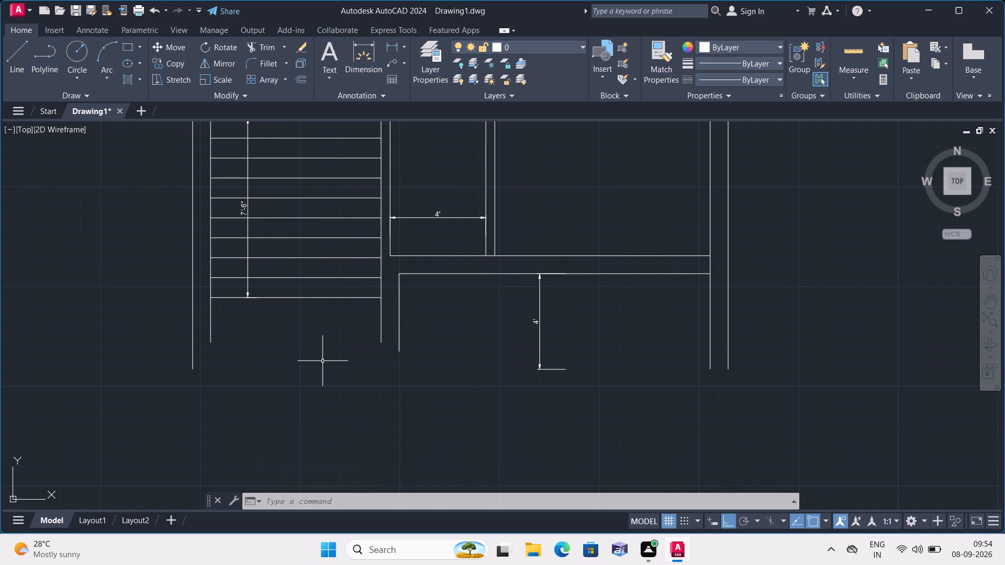
Offset the bottom stair tread line 3' downward.
text(of)
text(fset)
key(space)
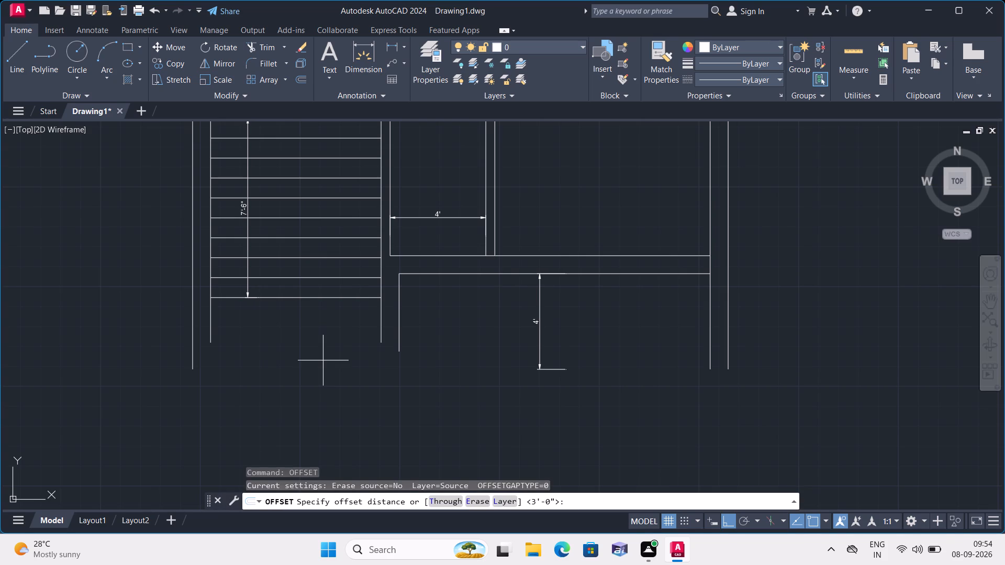
text(3')
key(space)
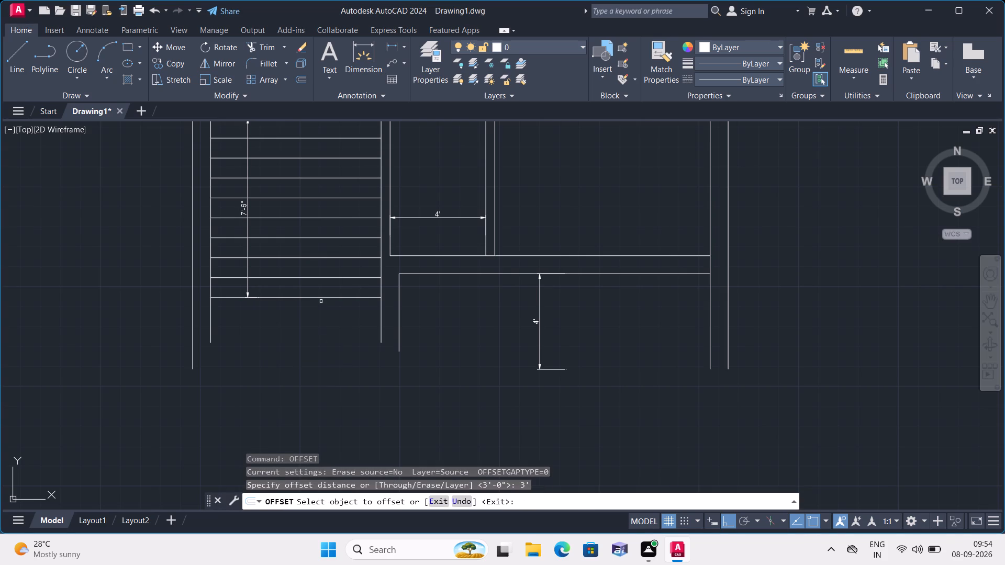
click(321, 298)
click(318, 341)
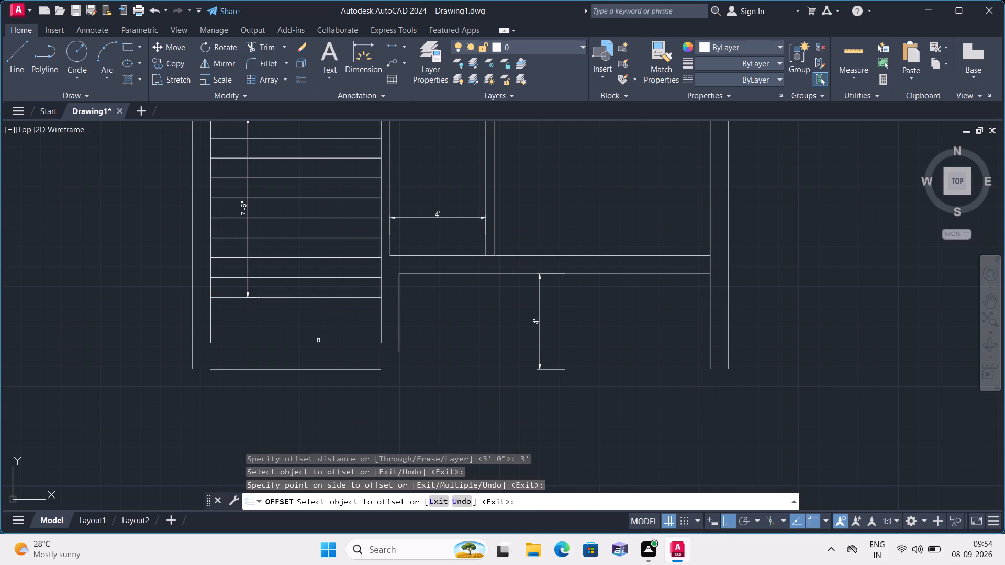
key(space)
Offset the line 3' below the last tread by 4.5" downward.
key(space)
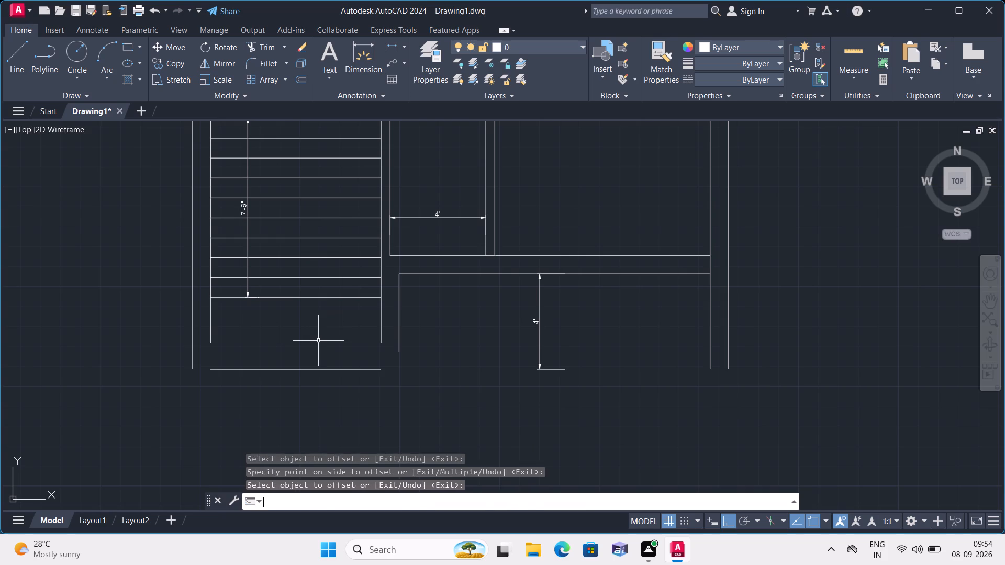
text(4.5")
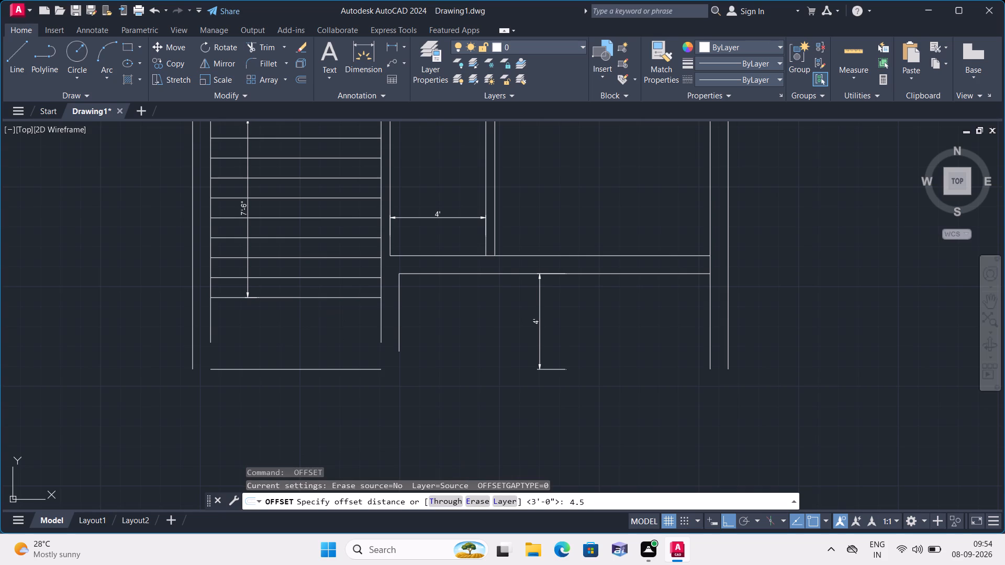
key(space)
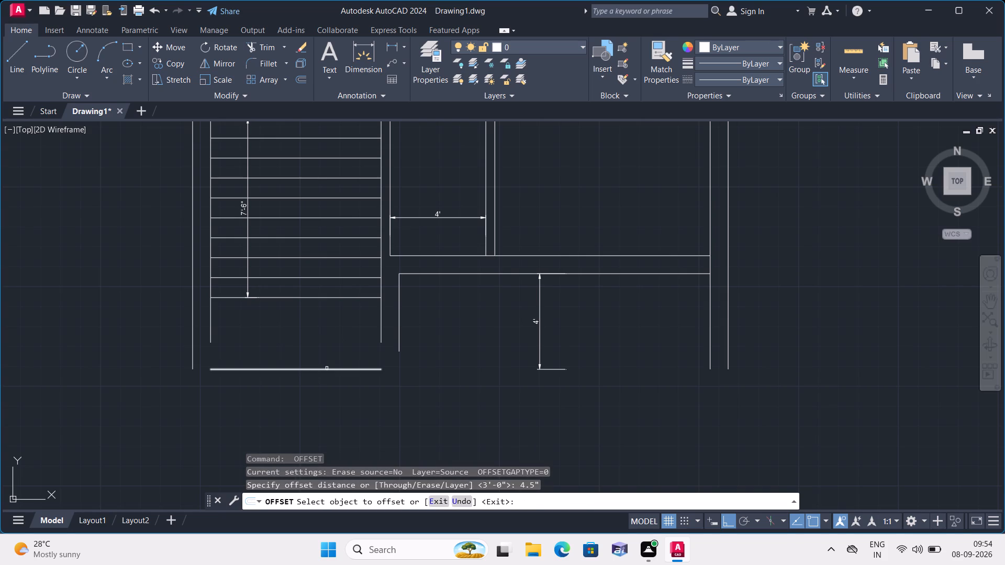
click(327, 367)
click(323, 370)
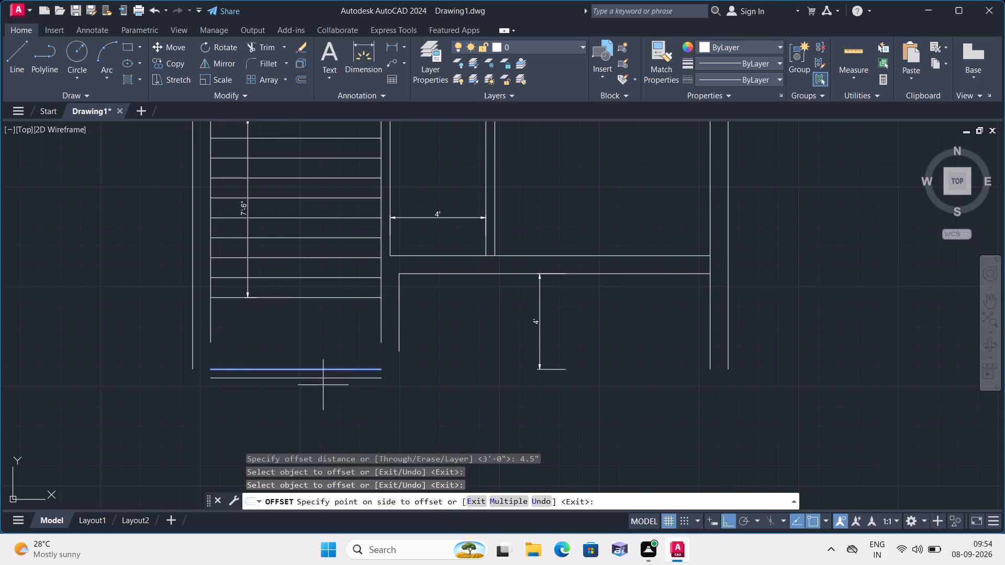
click(322, 389)
scroll(322, 389, down, 1)
middle_drag(322, 389, 321, 352)
scroll(321, 352, up, 1)
key(space)
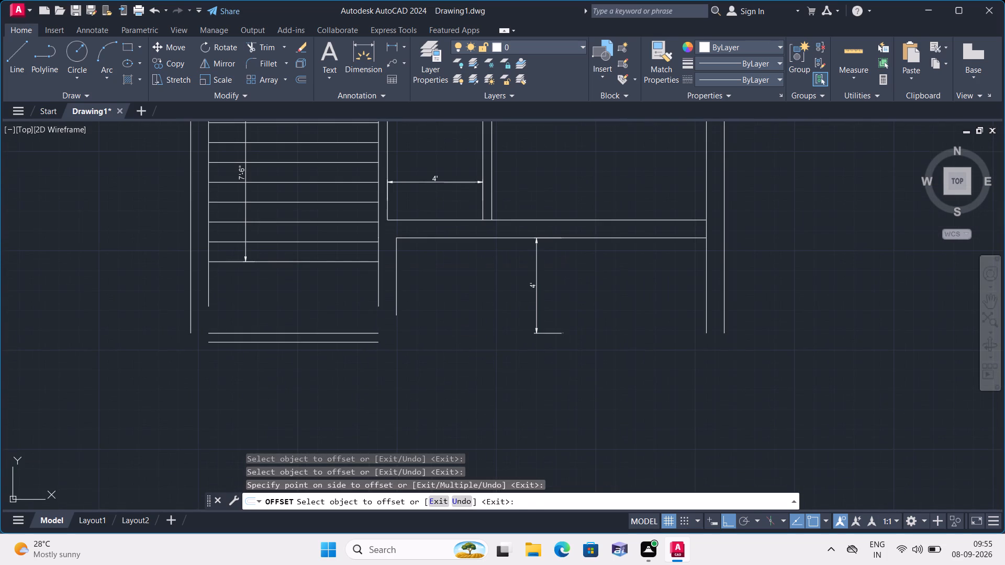
Offset the lowest line below the staircase 9" downward.
key(space)
key(9)
key(shift+quotedbl)
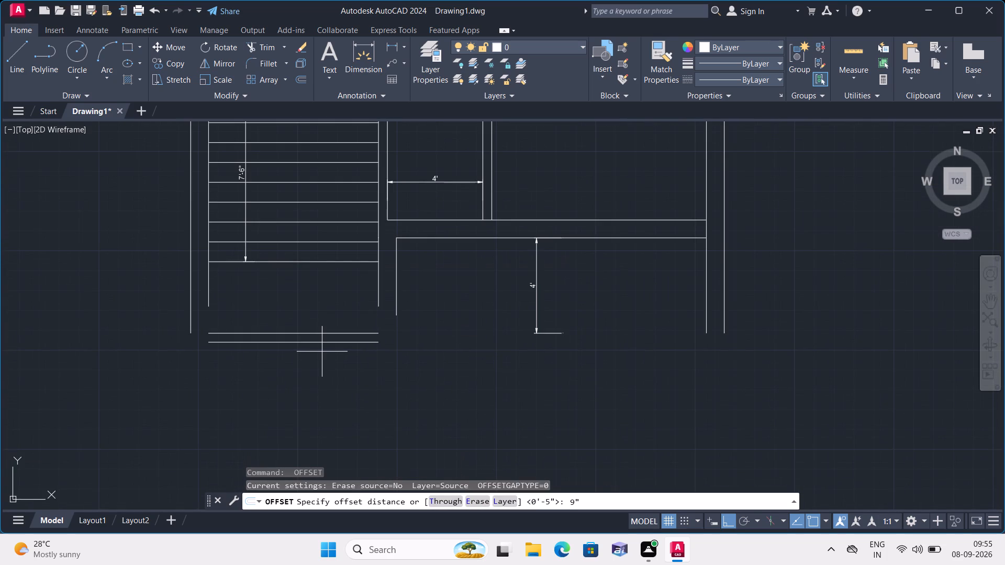
key(space)
click(322, 345)
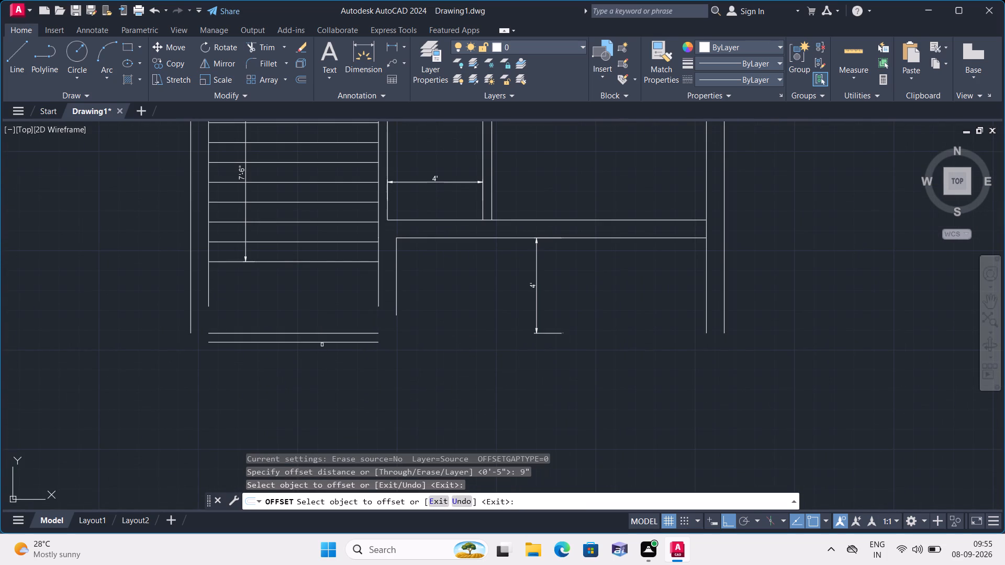
click(322, 343)
click(323, 370)
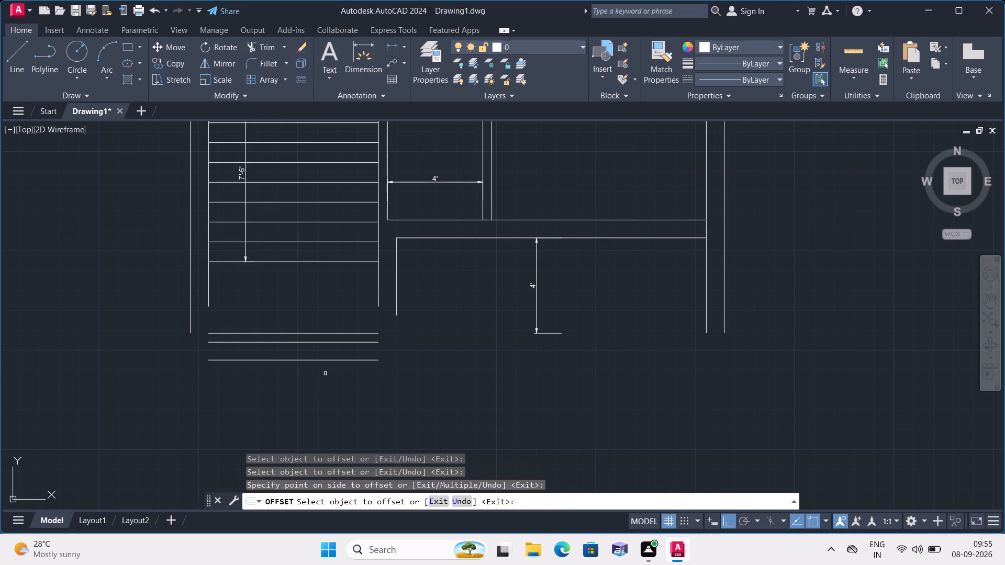
key(Escape)
Extend the line 3' below the last tread to the left outer wall line and to the right wall's inner line.
scroll(209, 369, up, 1)
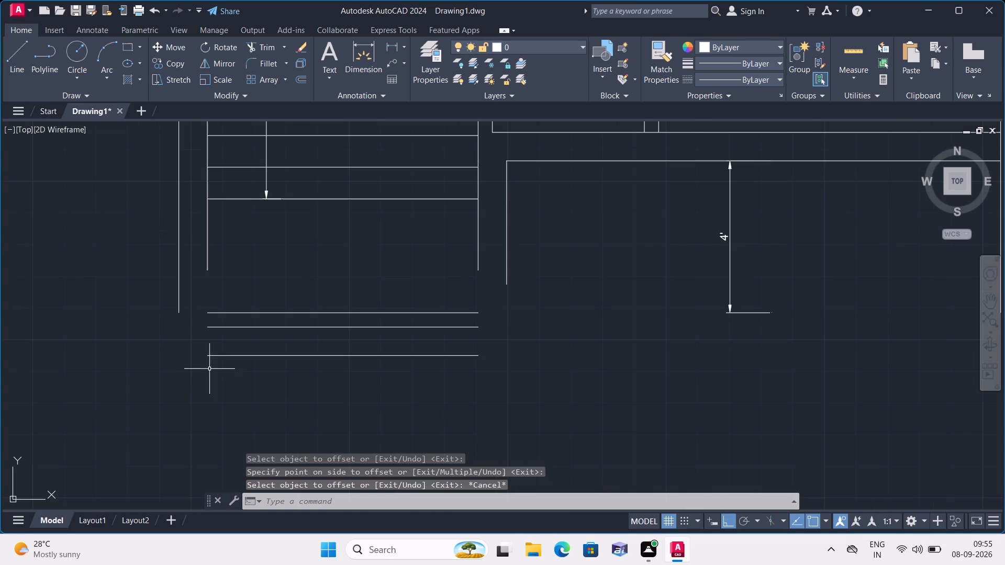
text(extend)
key(space)
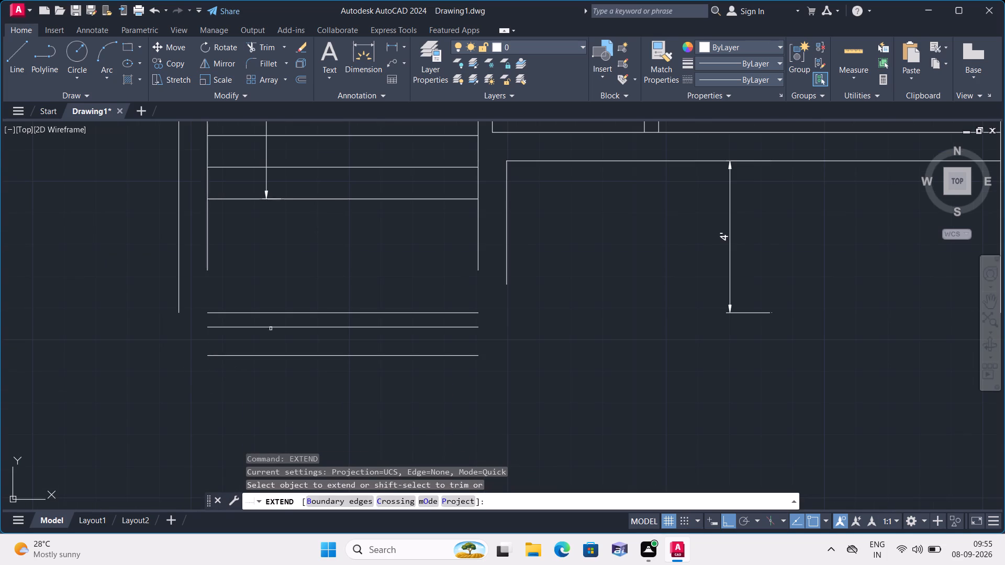
click(228, 290)
click(230, 365)
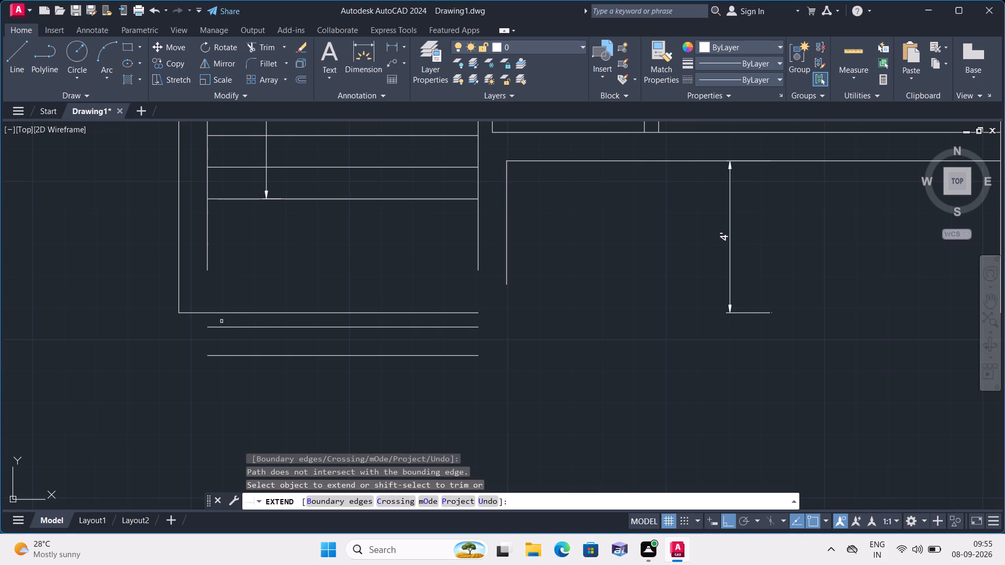
click(168, 298)
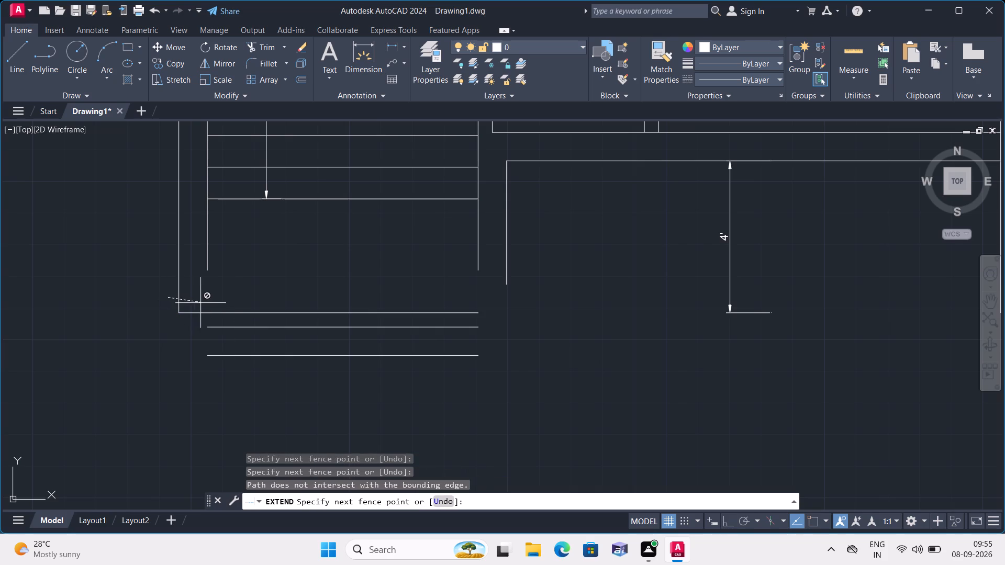
click(205, 301)
click(382, 298)
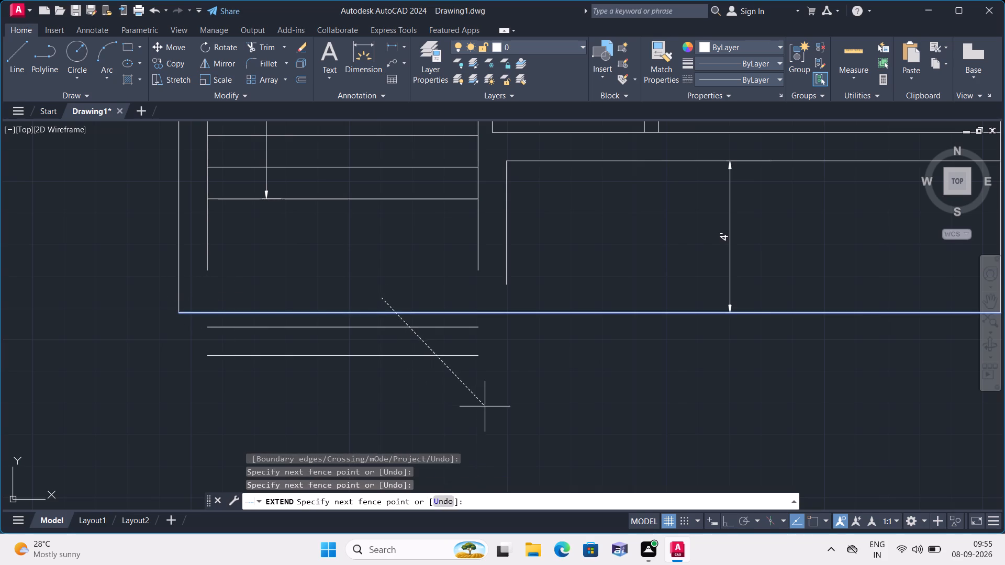
click(485, 406)
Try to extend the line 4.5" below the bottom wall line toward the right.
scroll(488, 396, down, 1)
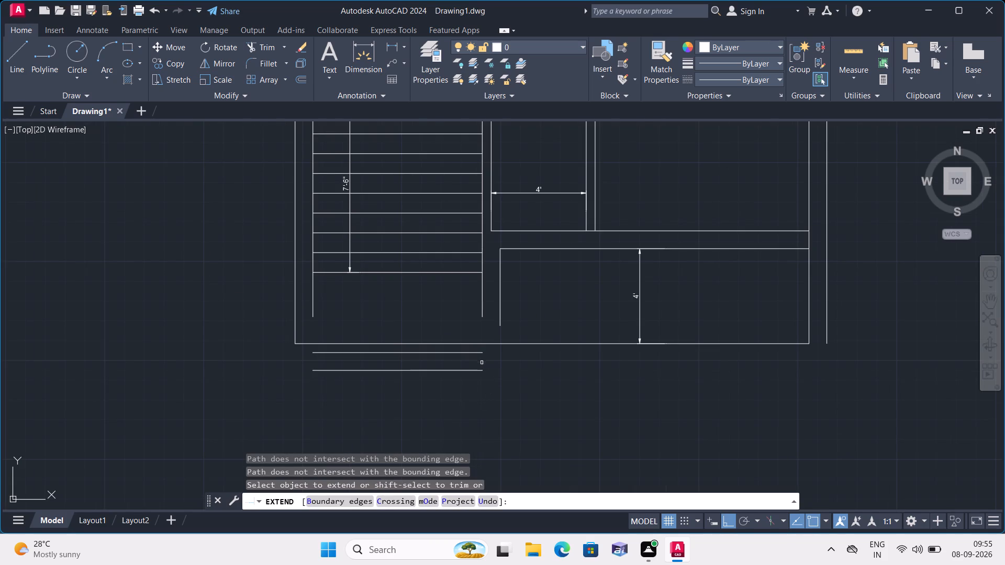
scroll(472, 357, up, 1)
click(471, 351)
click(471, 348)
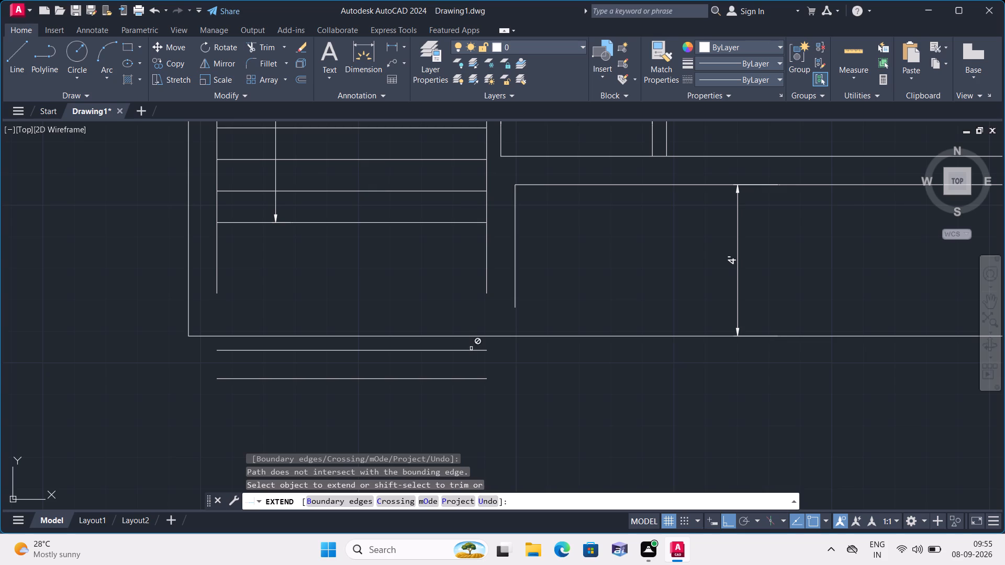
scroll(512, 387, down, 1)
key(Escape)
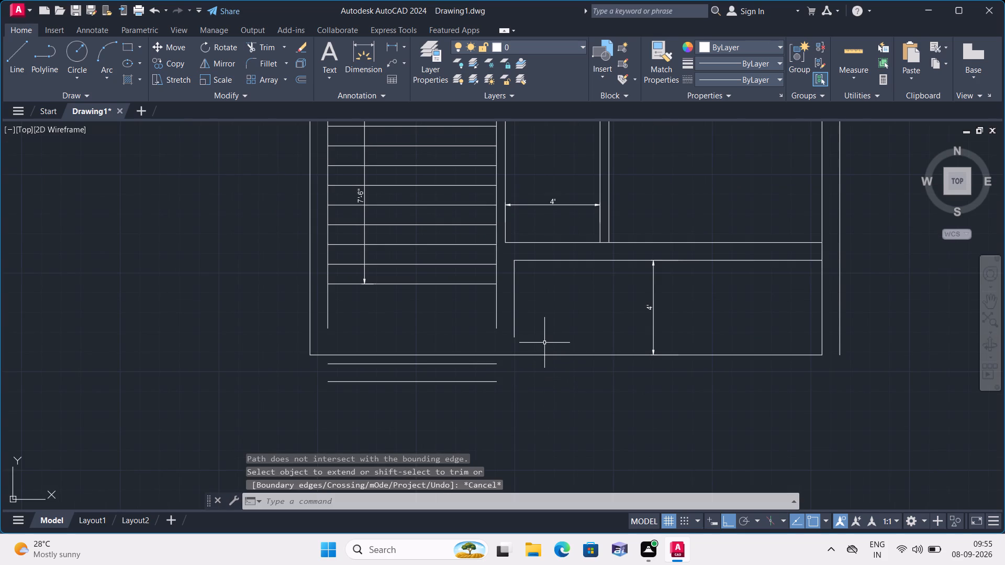
Extend both stair side lines and the lower right room's left wall line down to the bottom wall line.
key(space)
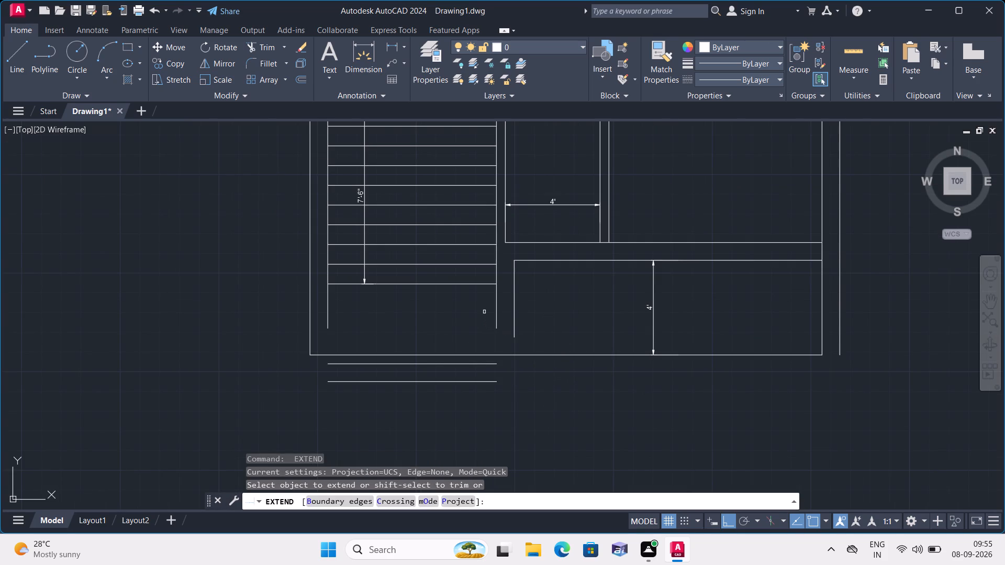
click(484, 312)
click(538, 308)
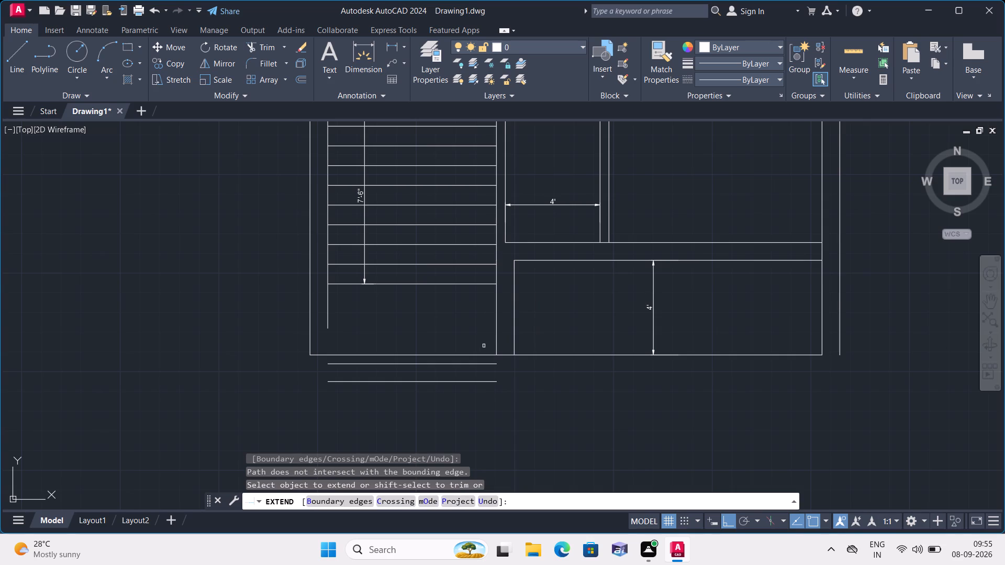
click(332, 319)
click(317, 321)
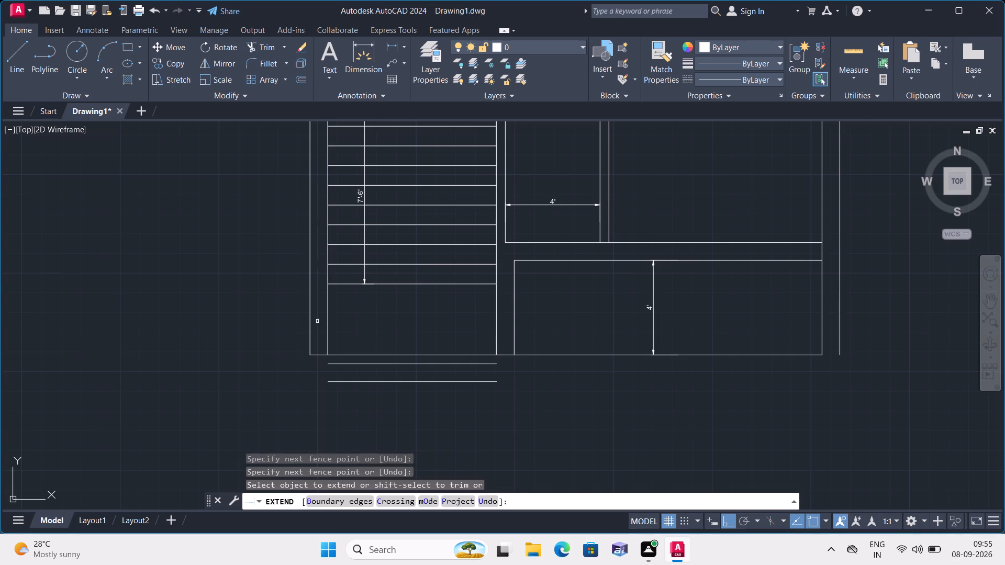
scroll(423, 366, down, 1)
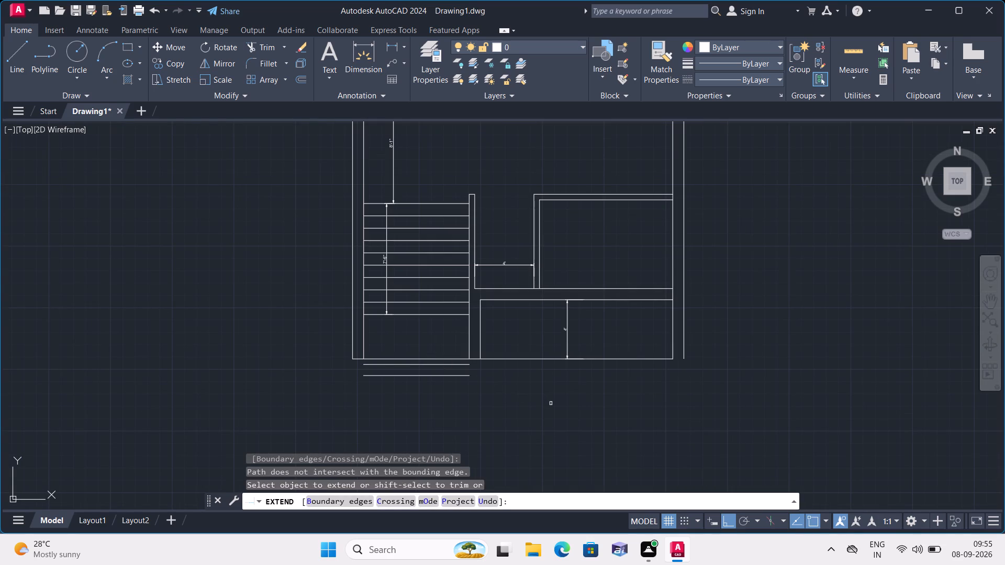
key(Escape)
Delete the vertical 4' dimension in the lower right room.
scroll(488, 398, up, 2)
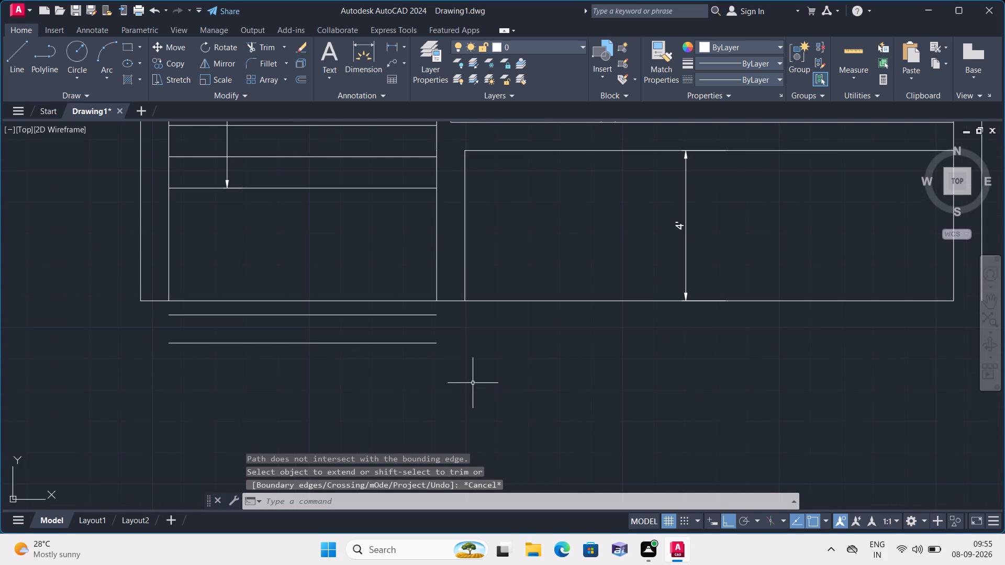
scroll(454, 352, down, 1)
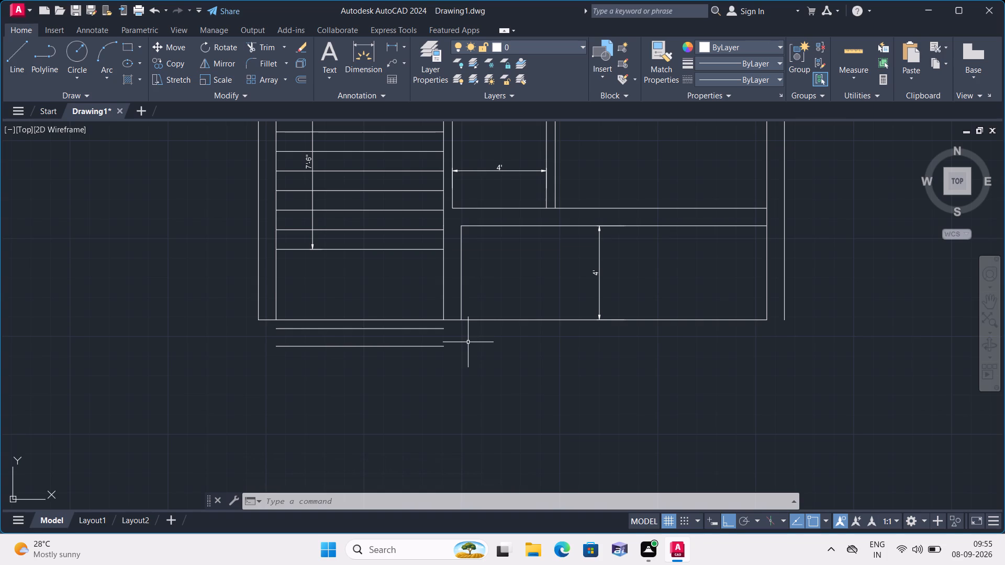
click(601, 284)
key(Delete)
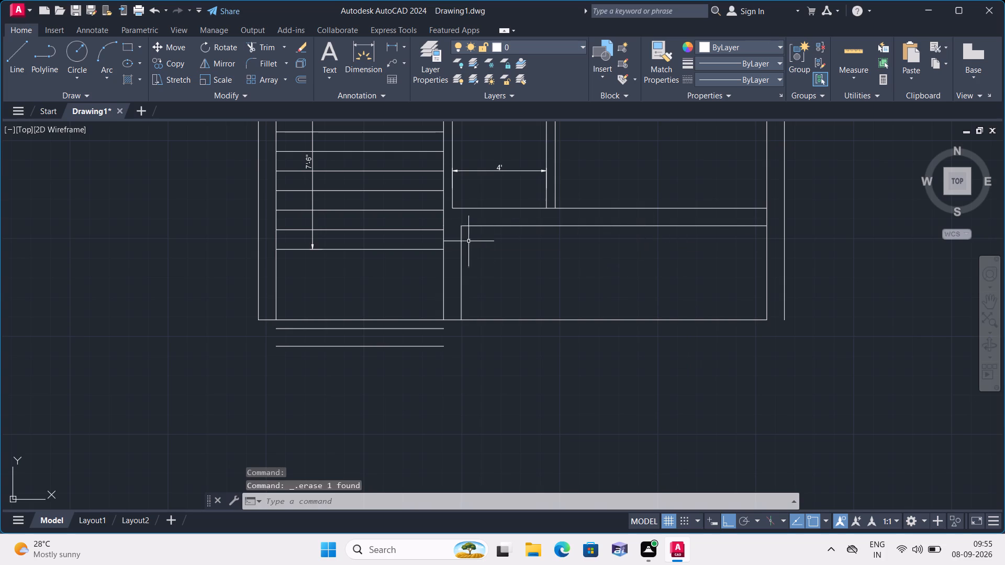
Draw a horizontal line from the right end of the 4.5" offset line to below the right outer wall line.
scroll(435, 259, down, 1)
middle_drag(432, 262, 449, 351)
scroll(519, 347, up, 1)
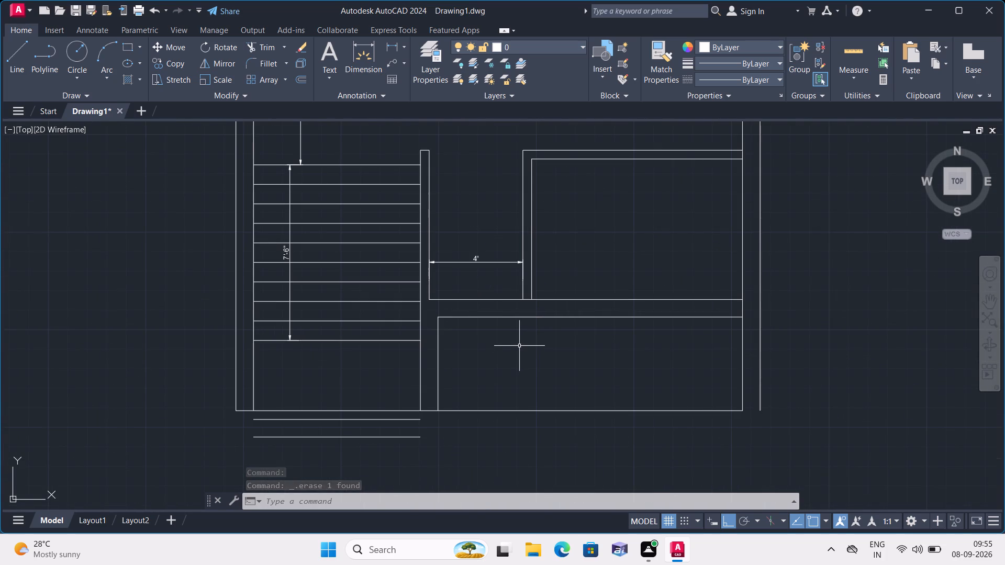
text(l)
key(space)
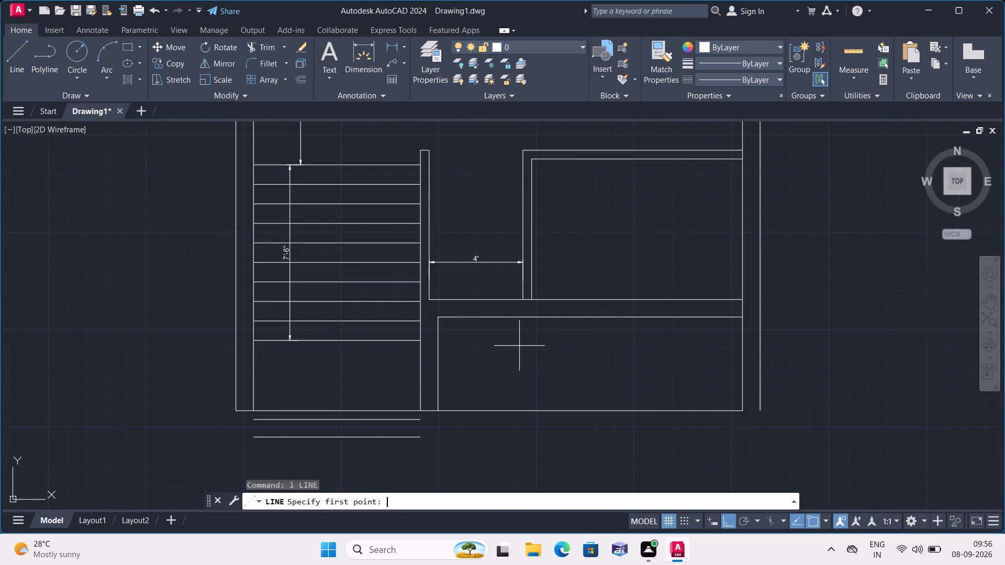
click(419, 421)
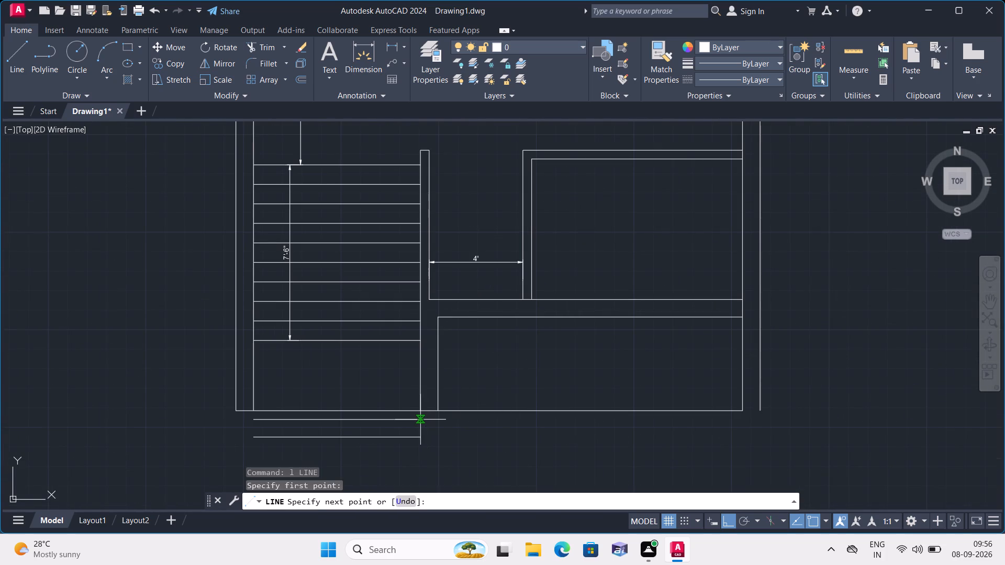
click(761, 422)
key(space)
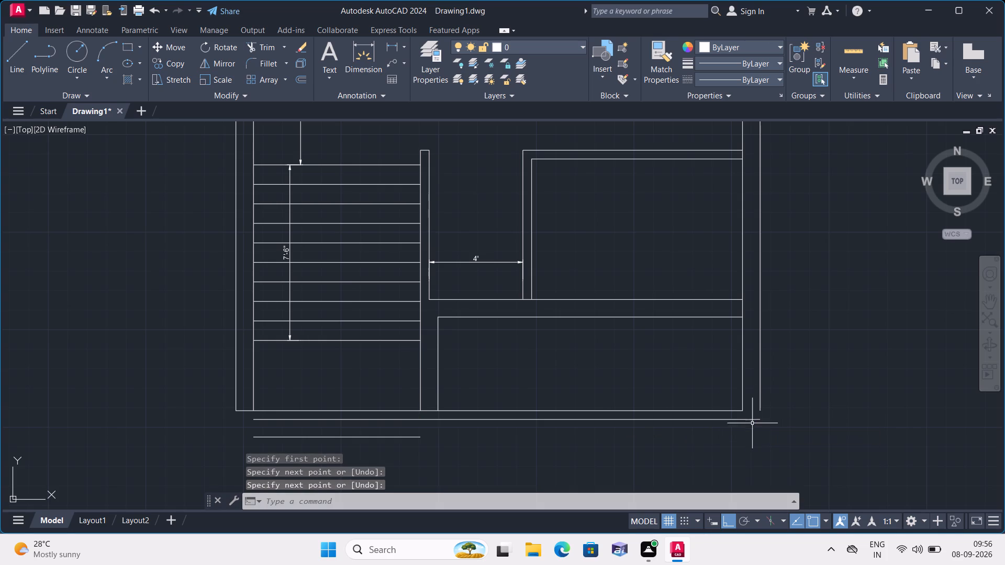
Draw a horizontal line from the right end of the lowest bottom wall line to just past the right outer wall line.
key(space)
click(422, 440)
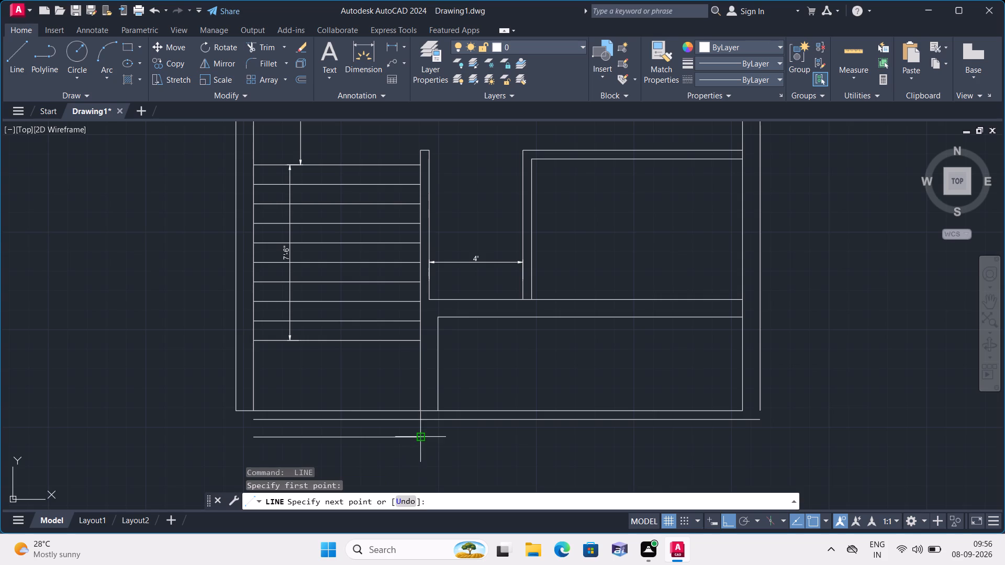
click(763, 435)
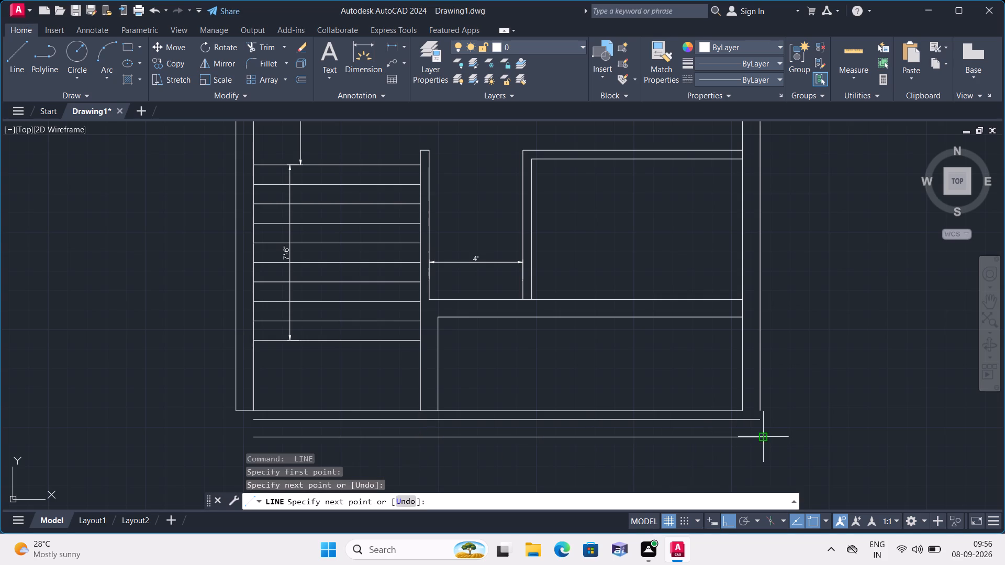
key(space)
Draw horizontal lines from the left ends of the two lowest bottom wall lines to beyond the left outer wall line.
key(space)
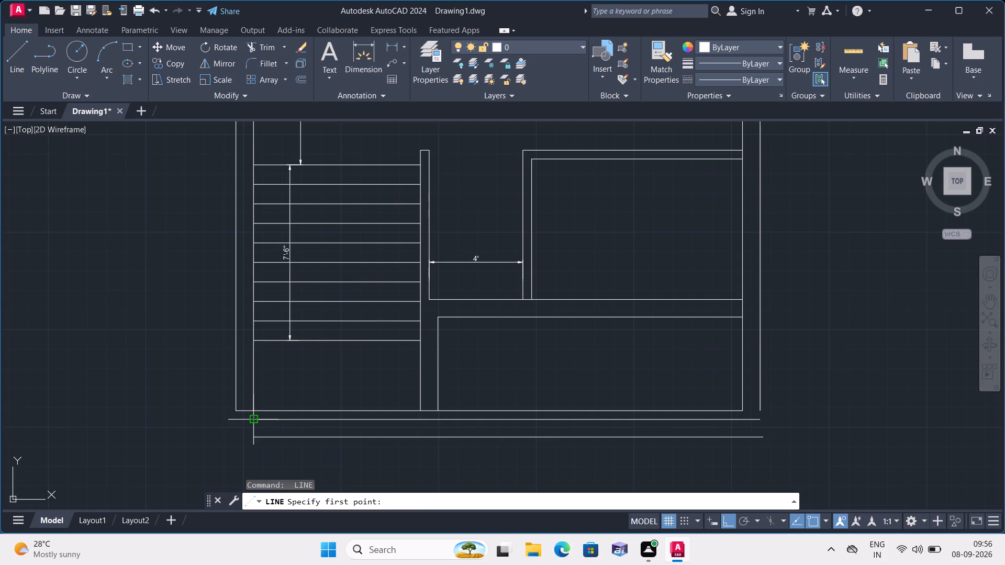
click(253, 416)
click(207, 416)
key(space)
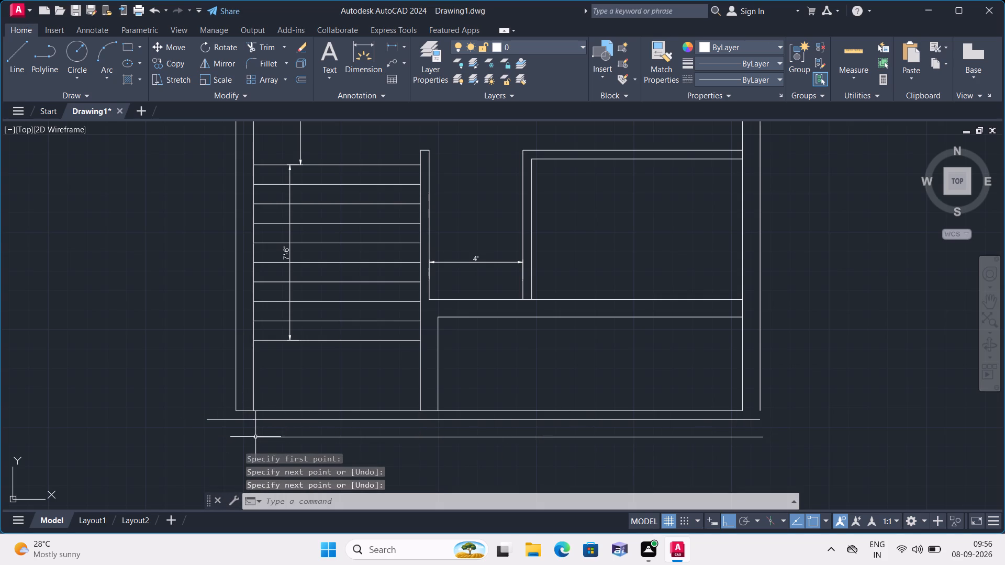
key(space)
click(255, 437)
click(191, 433)
key(space)
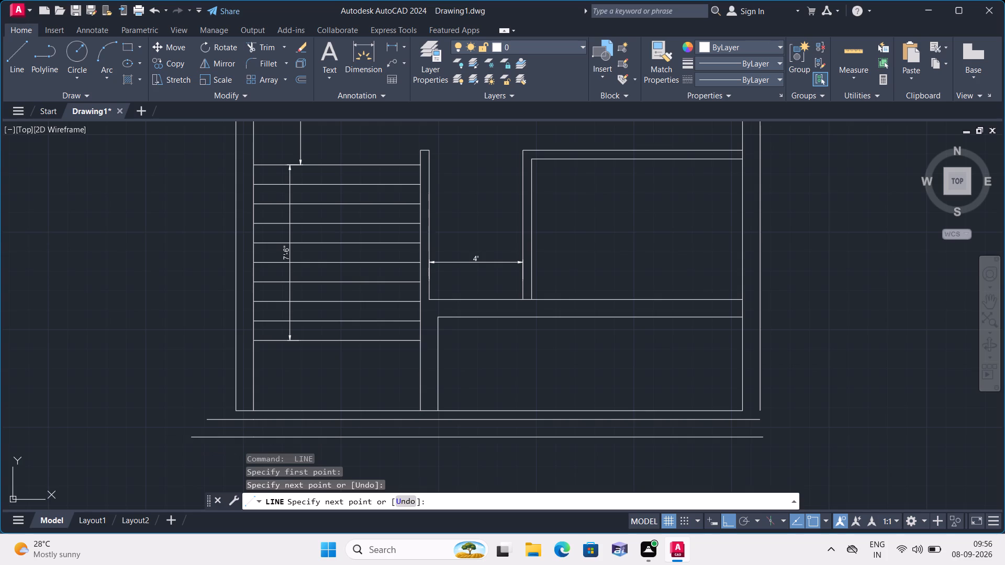
Extend the inner and outer lines of both the left and right outer walls down to the lowest bottom line.
scroll(470, 459, down, 1)
middle_drag(476, 461, 514, 417)
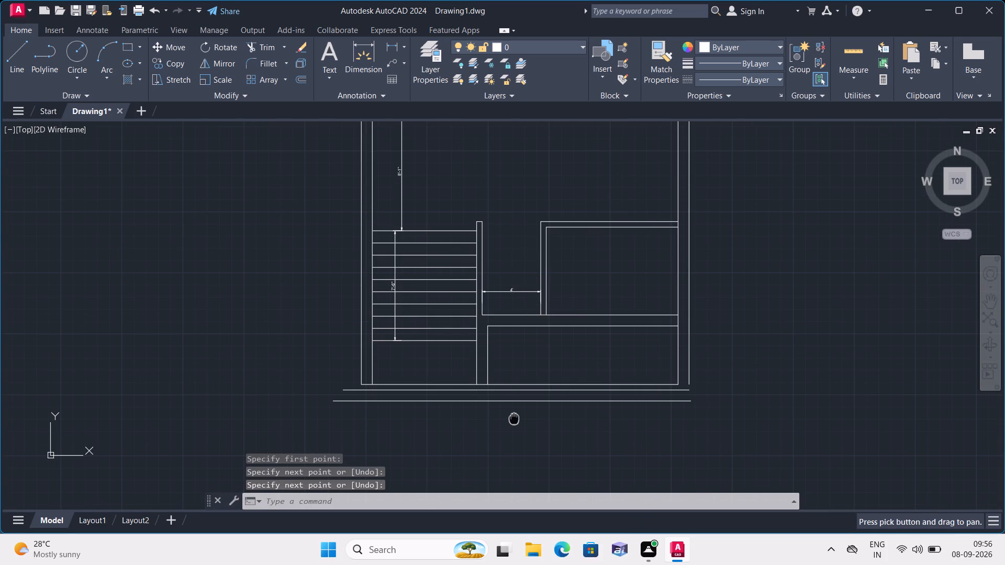
text(exten)
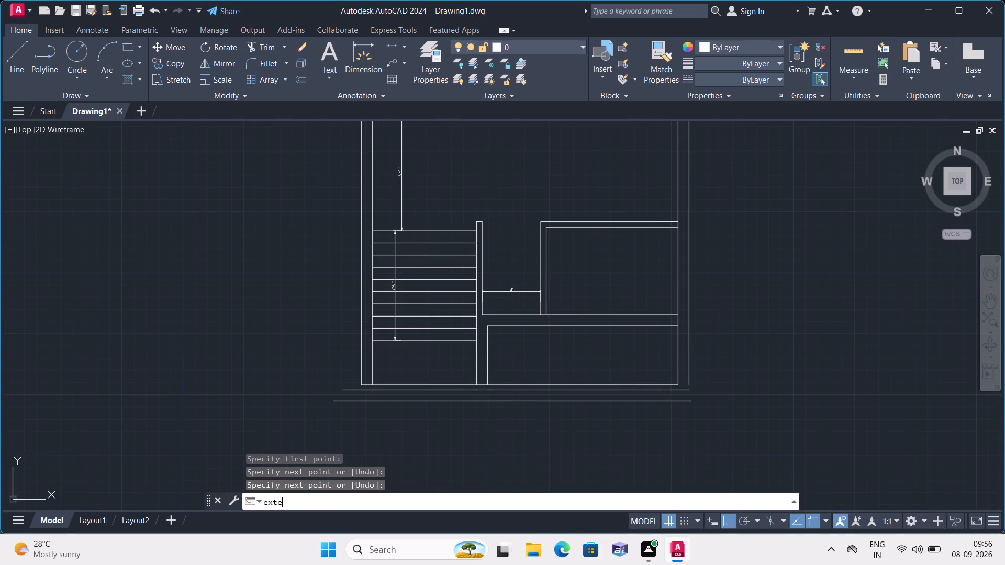
text(d)
key(space)
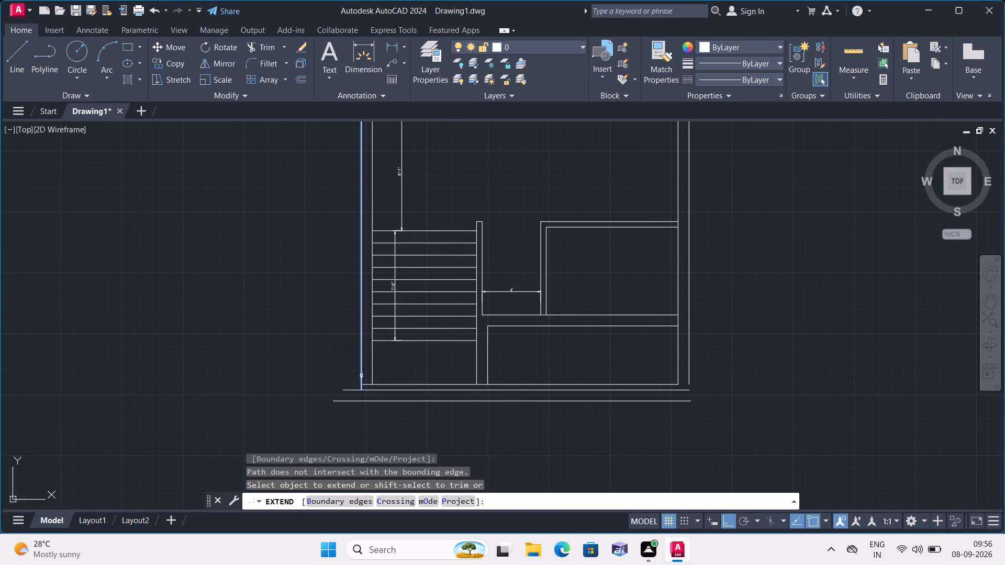
click(361, 374)
click(351, 376)
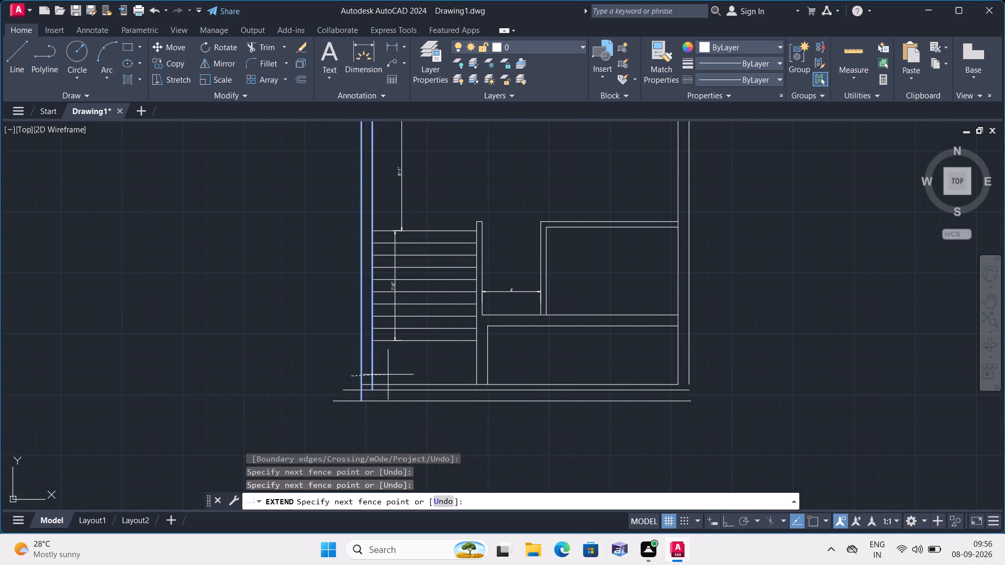
click(388, 375)
click(348, 381)
click(389, 378)
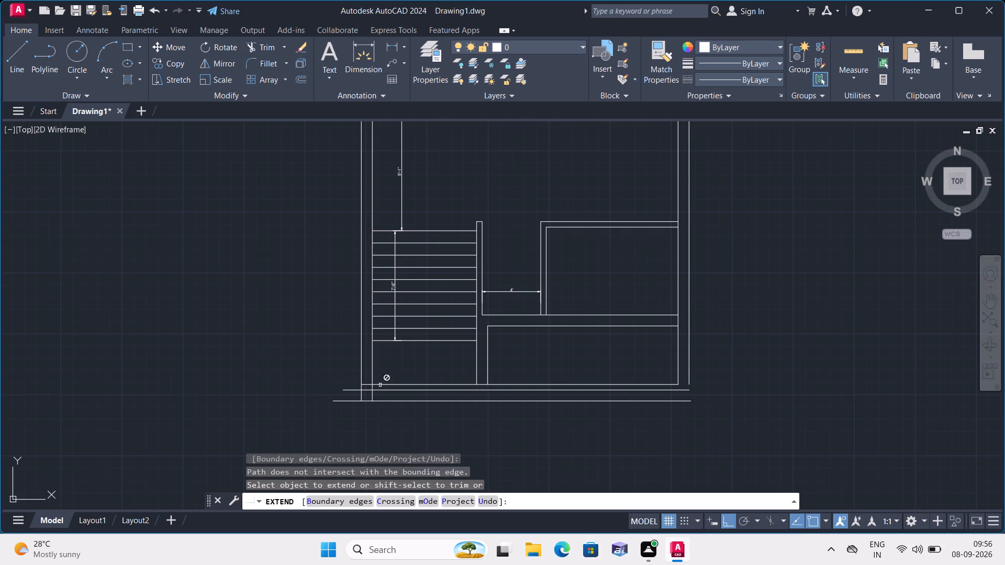
click(657, 367)
click(707, 370)
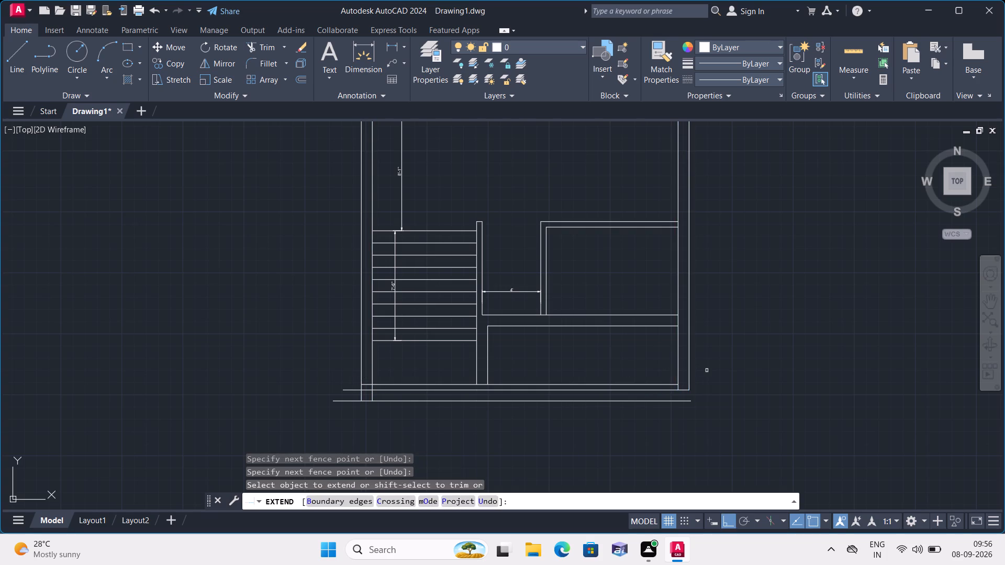
click(671, 374)
click(698, 380)
key(Escape)
Trim the lowest line's overhang past the right outer wall and the old bottom wall line across the lower right room.
scroll(715, 381, up, 1)
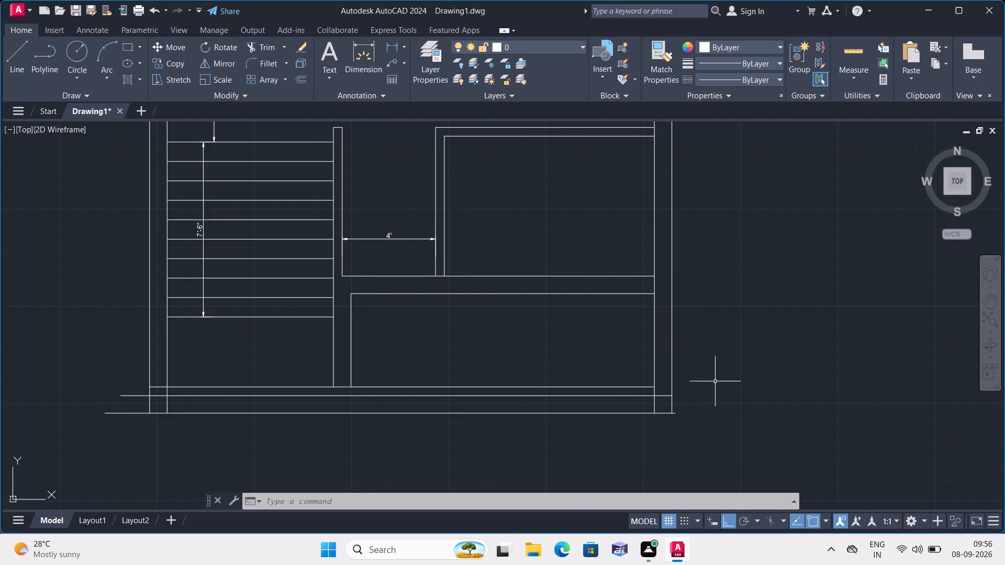
text(trim)
key(space)
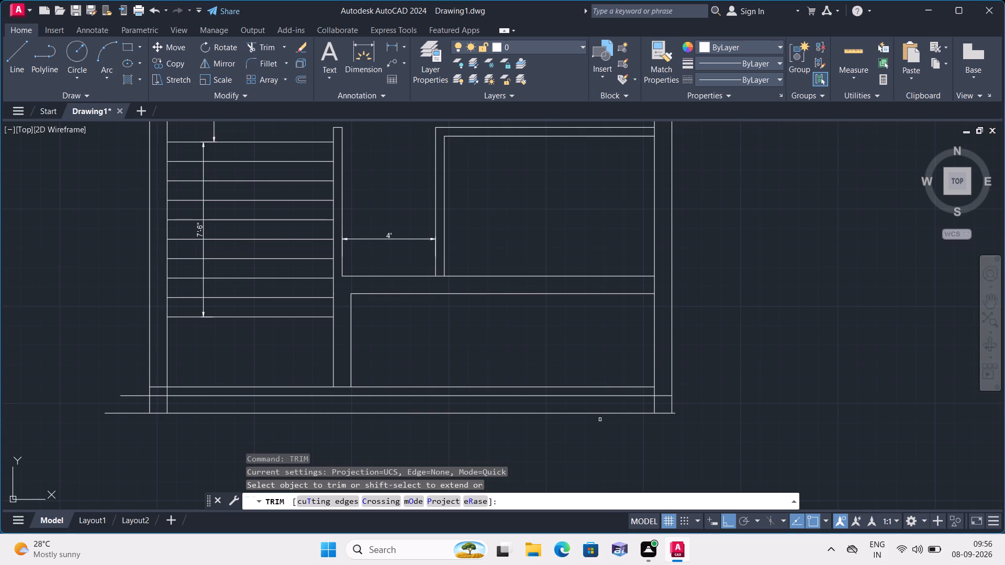
scroll(620, 422, up, 2)
click(741, 402)
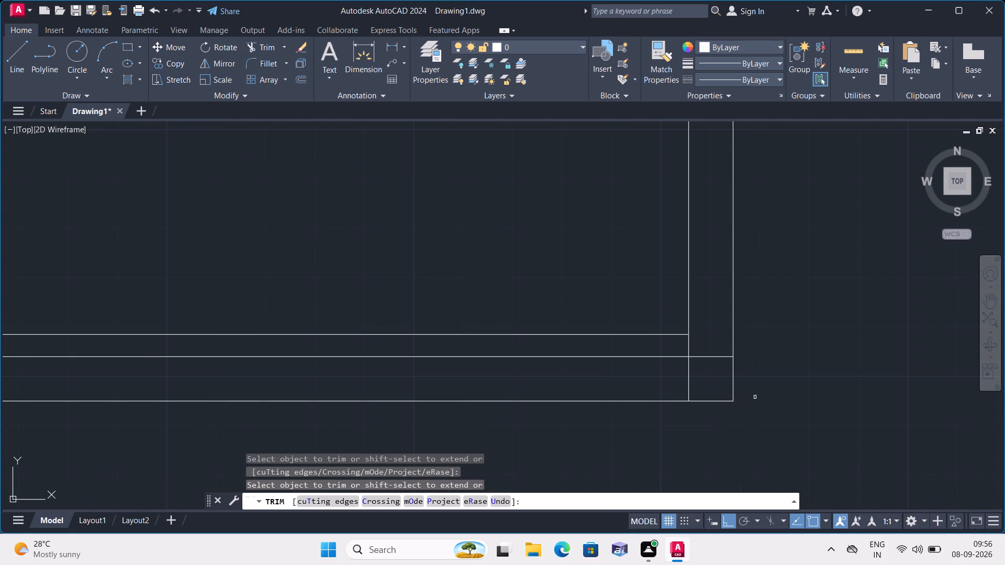
scroll(756, 397, down, 1)
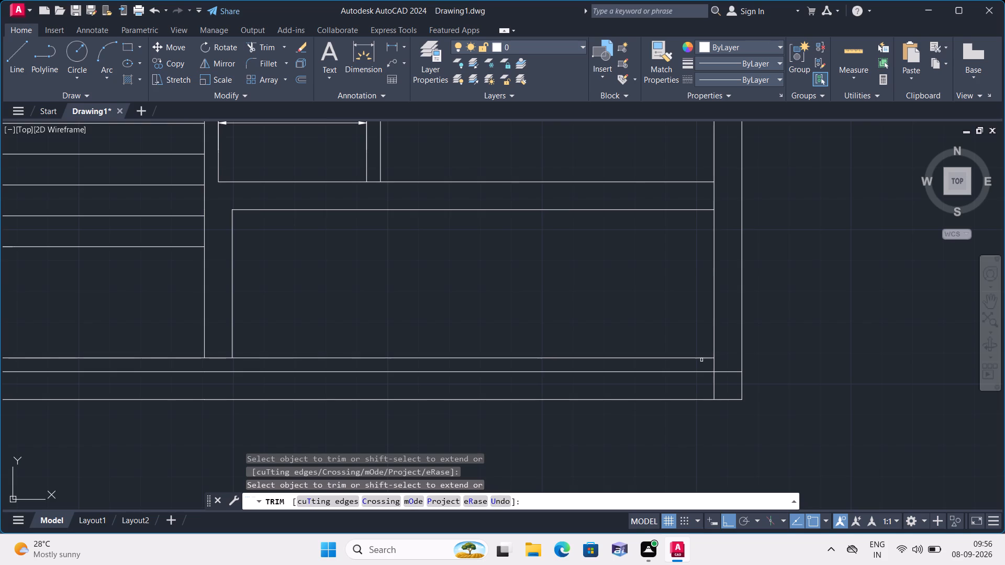
click(701, 360)
click(699, 352)
Trim the new bottom lines' overhangs past the left outer wall and the upper two bottom lines' segments inside that wall.
scroll(674, 344, down, 1)
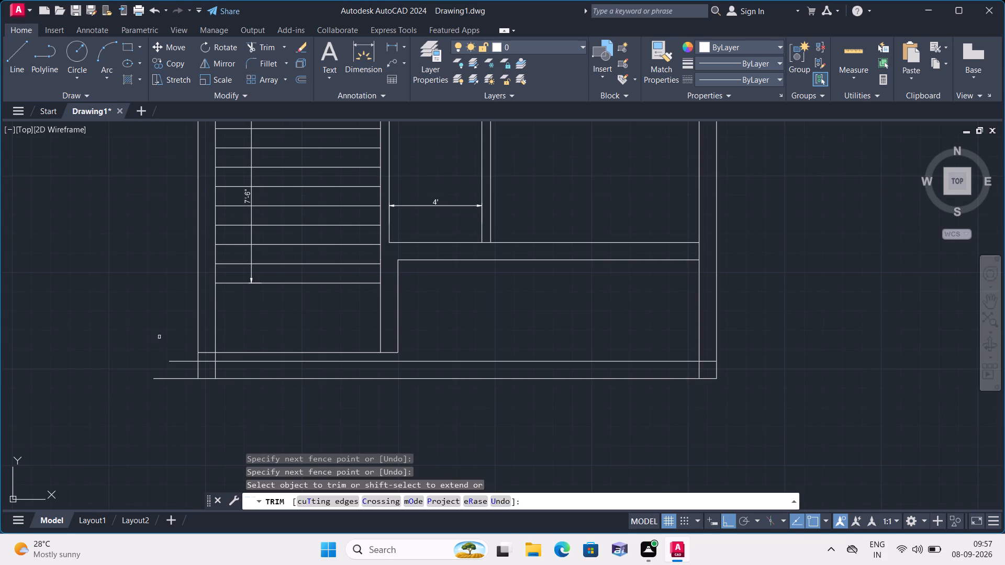
click(183, 344)
click(185, 390)
scroll(220, 354, up, 2)
click(185, 340)
click(186, 380)
scroll(186, 380, down, 1)
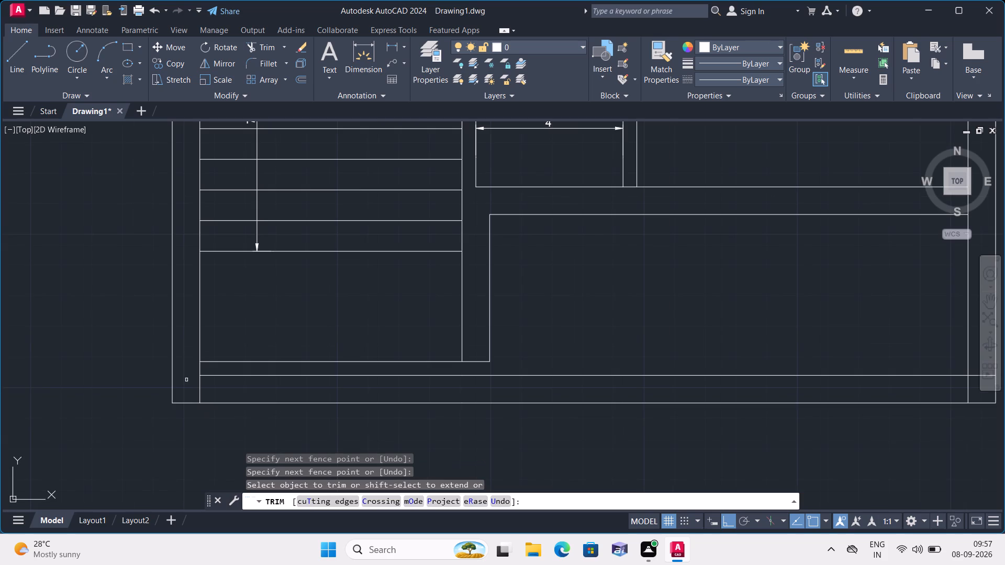
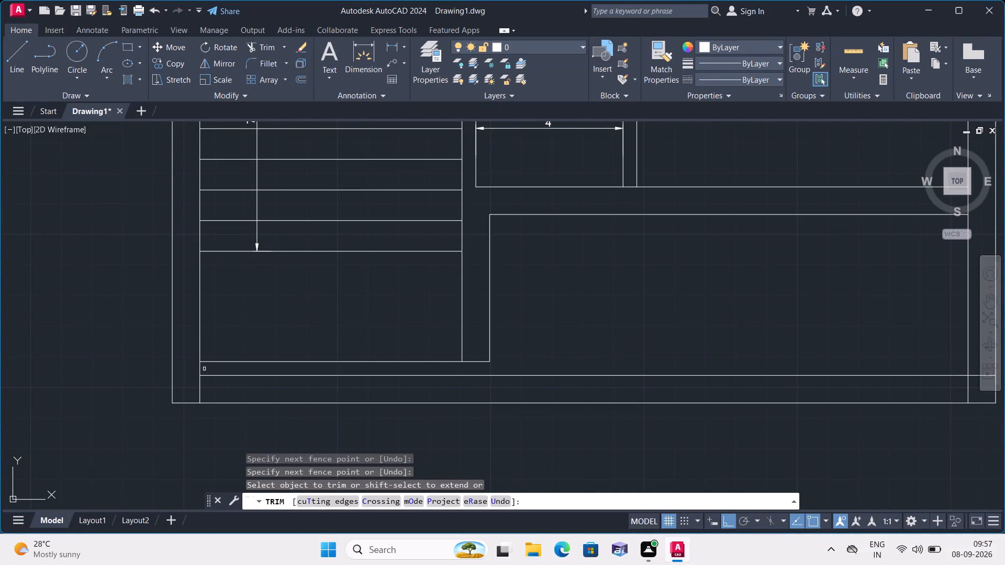
Trim the left outer wall's inner line below the room under the stairs, down to the lowest bottom line.
click(203, 370)
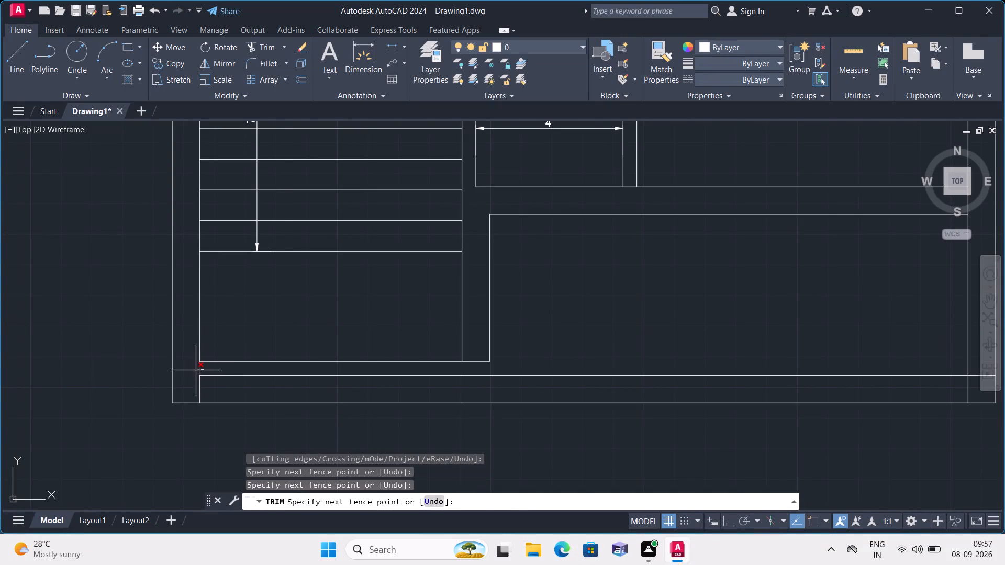
click(195, 370)
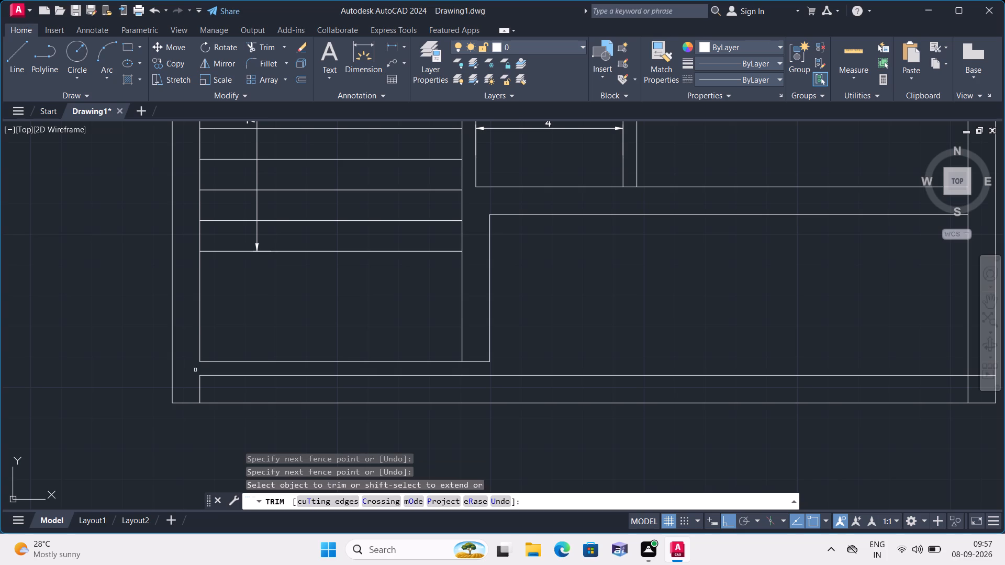
click(204, 387)
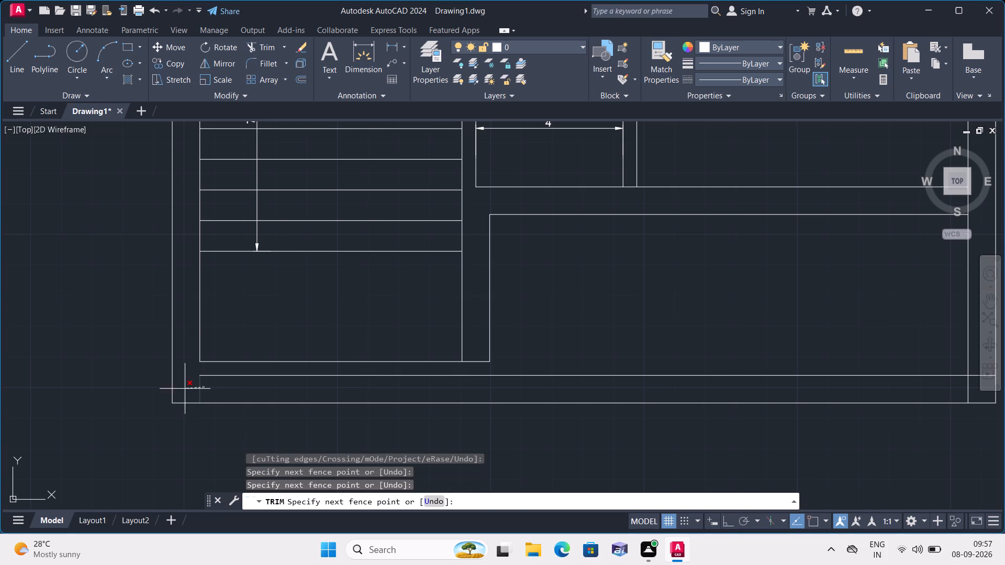
click(185, 389)
scroll(200, 388, down, 1)
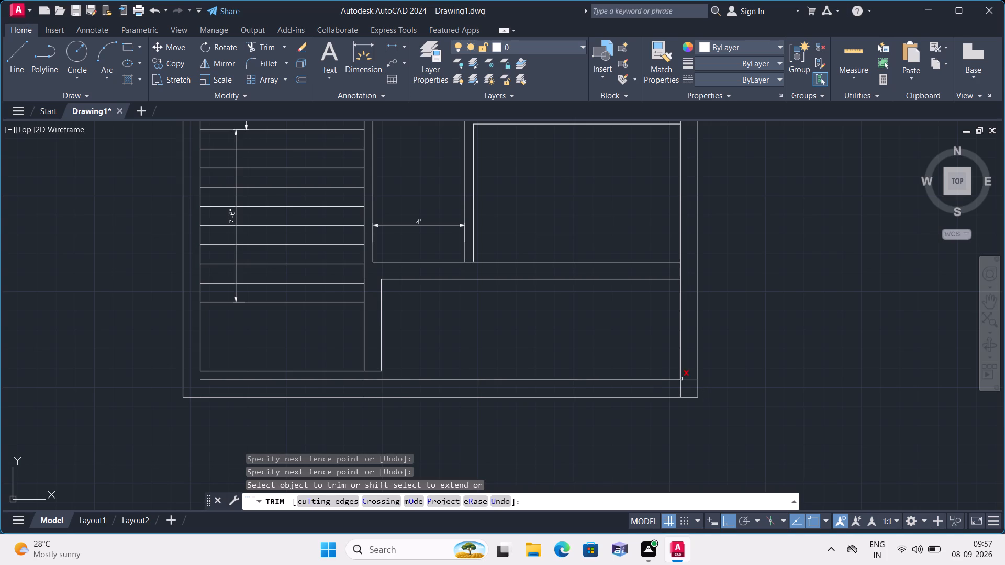
key(Escape)
Extend the left wall's inner line and the vertical line at the lower right room's left side to the next bottom wall line.
text(ex)
key(t)
text(end)
key(space)
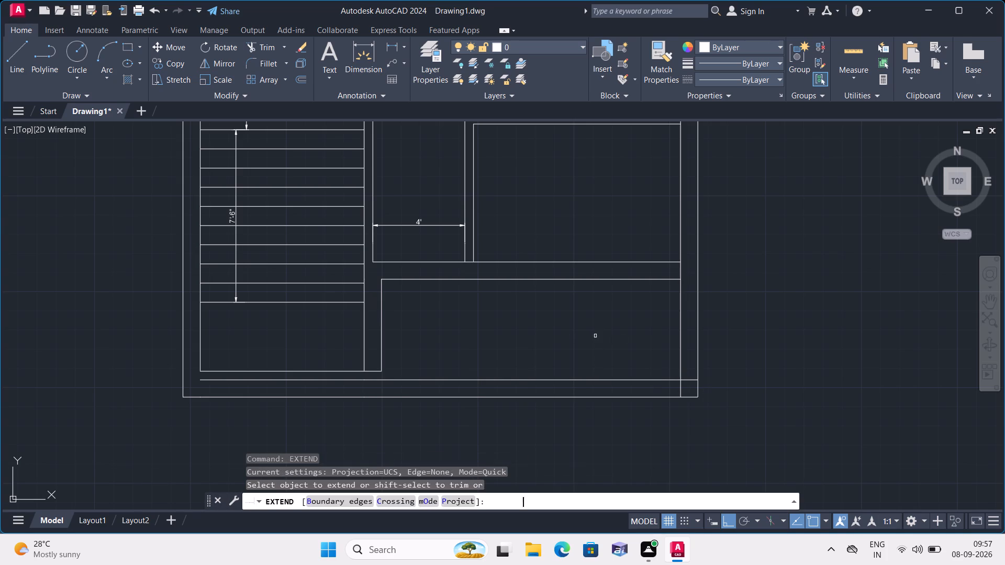
click(200, 360)
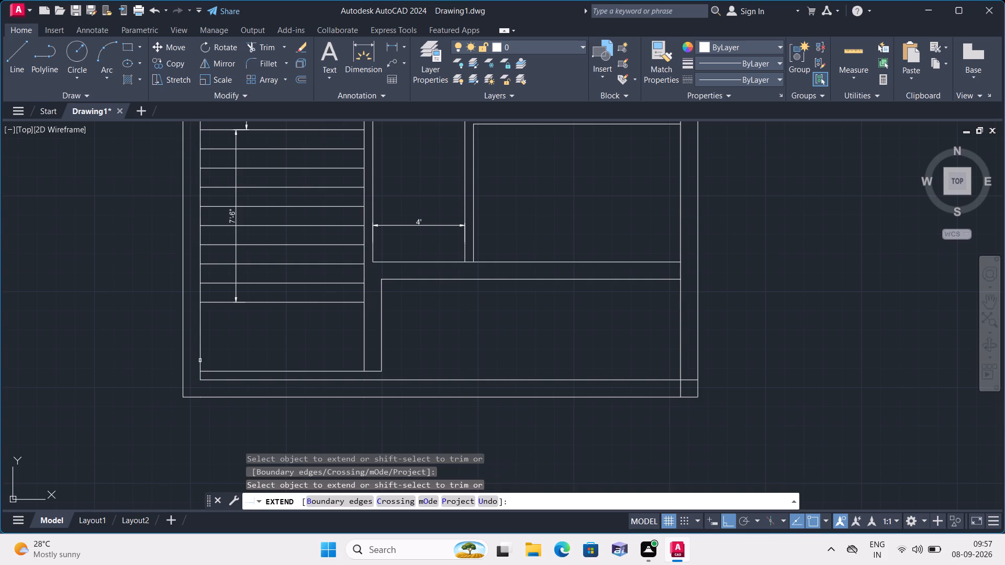
click(381, 360)
key(Escape)
Trim the upper new bottom wall line across the lower right room and inside the right outer wall.
text(tr)
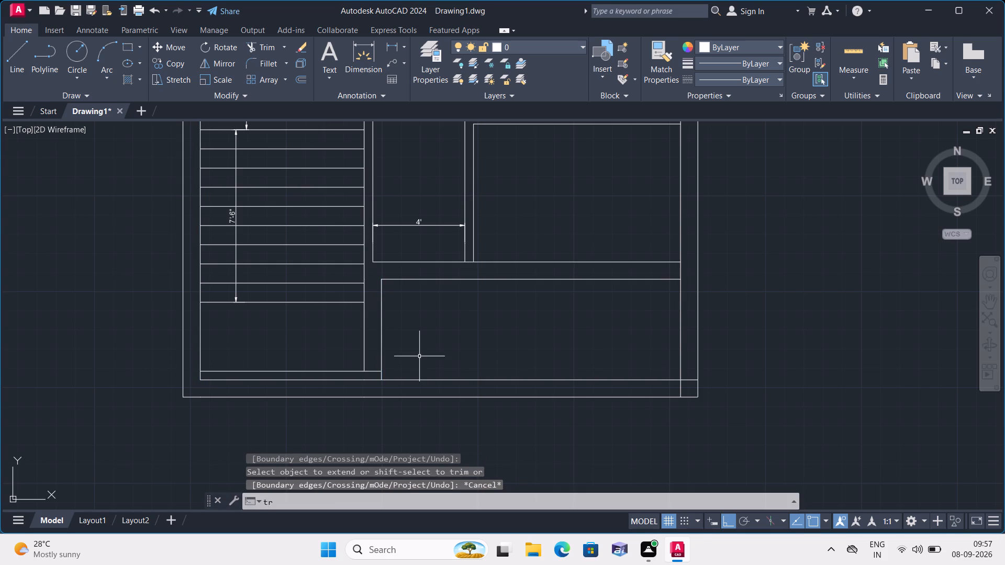
text(im)
key(space)
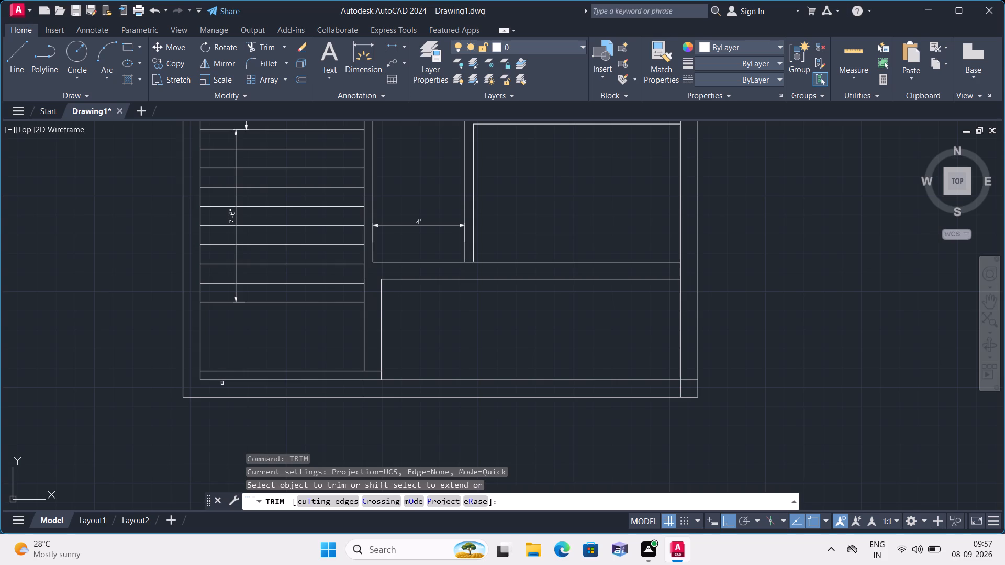
key(Escape)
key(space)
scroll(377, 384, up, 1)
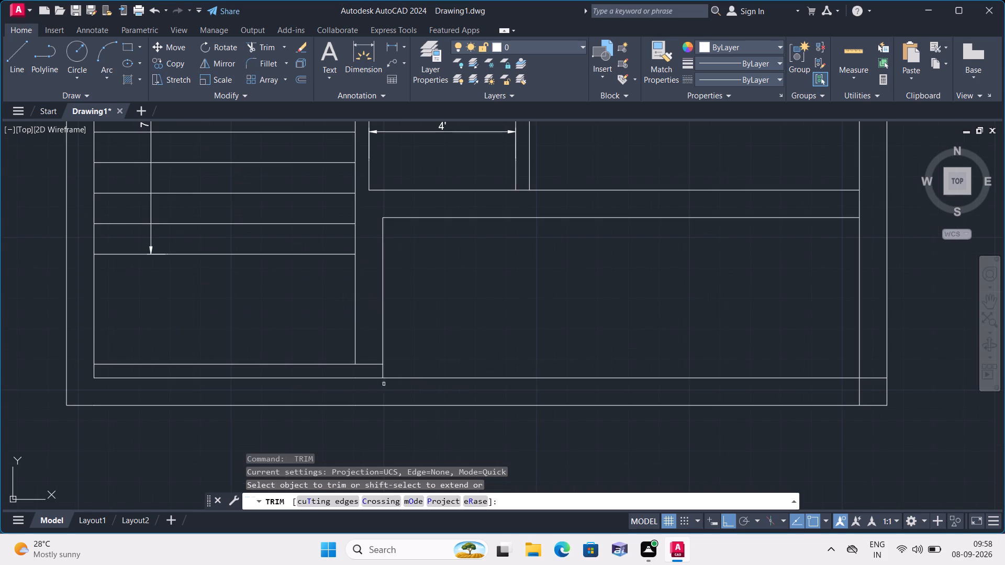
click(409, 376)
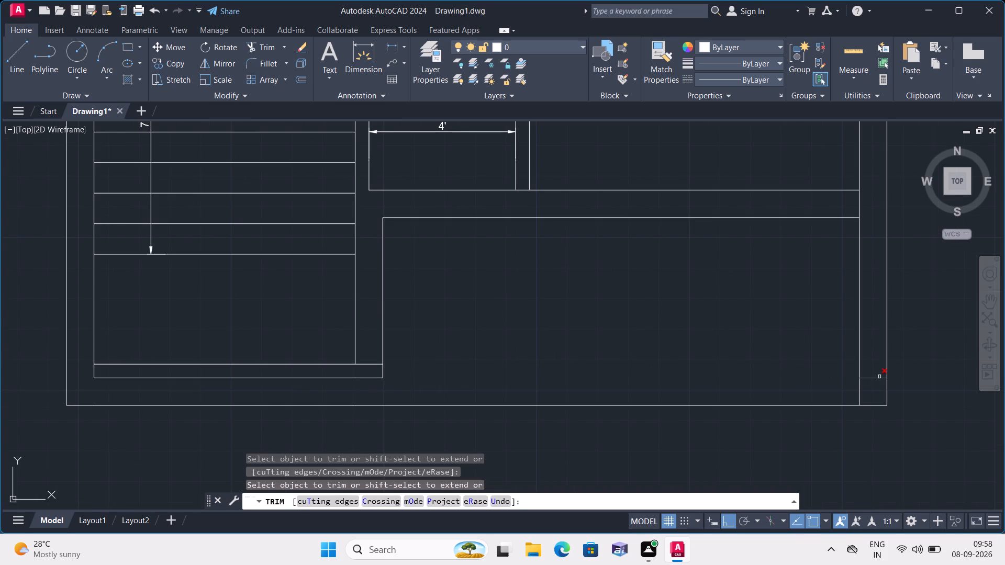
click(879, 377)
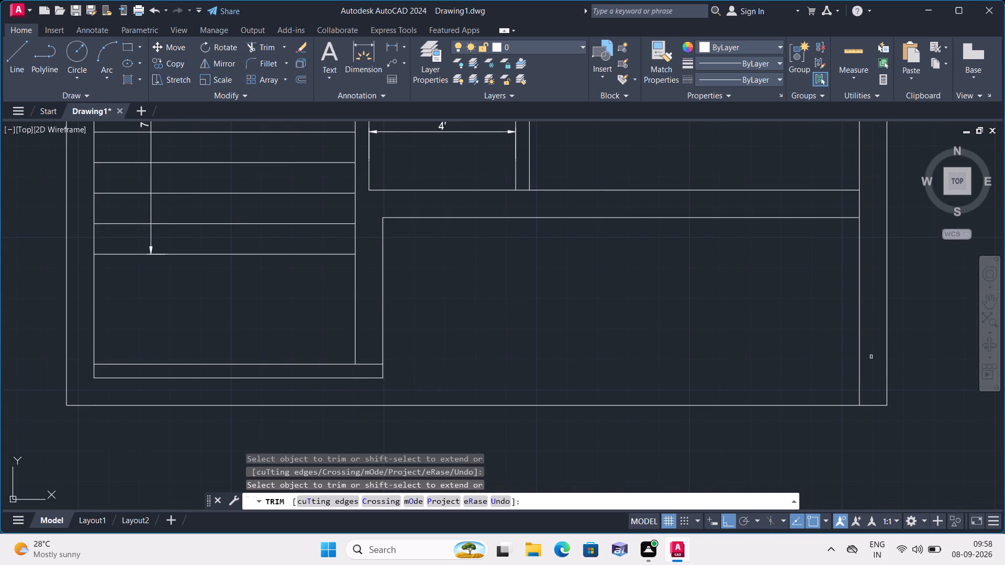
scroll(871, 357, down, 1)
middle_drag(871, 357, 800, 378)
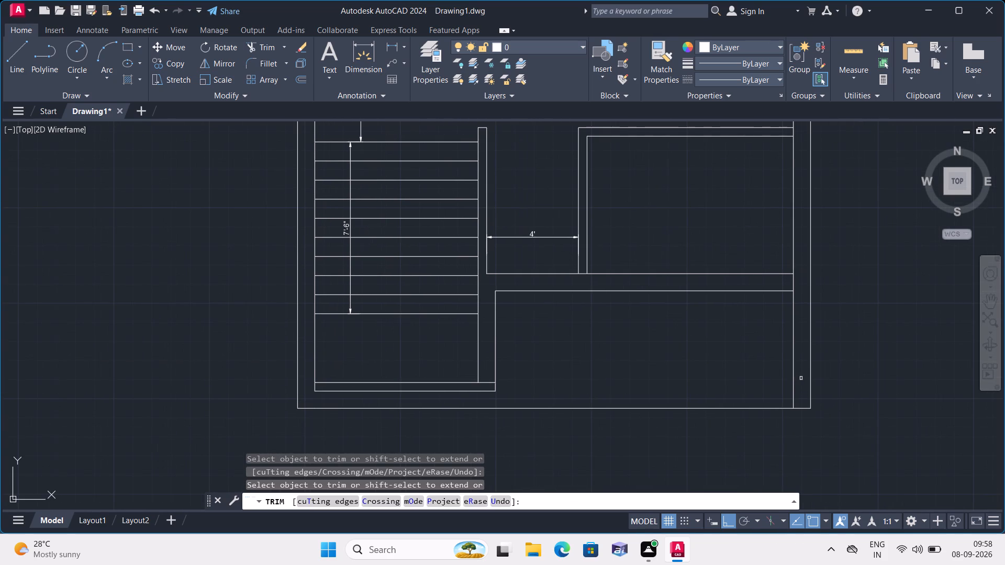
scroll(796, 361, down, 1)
middle_drag(764, 357, 744, 374)
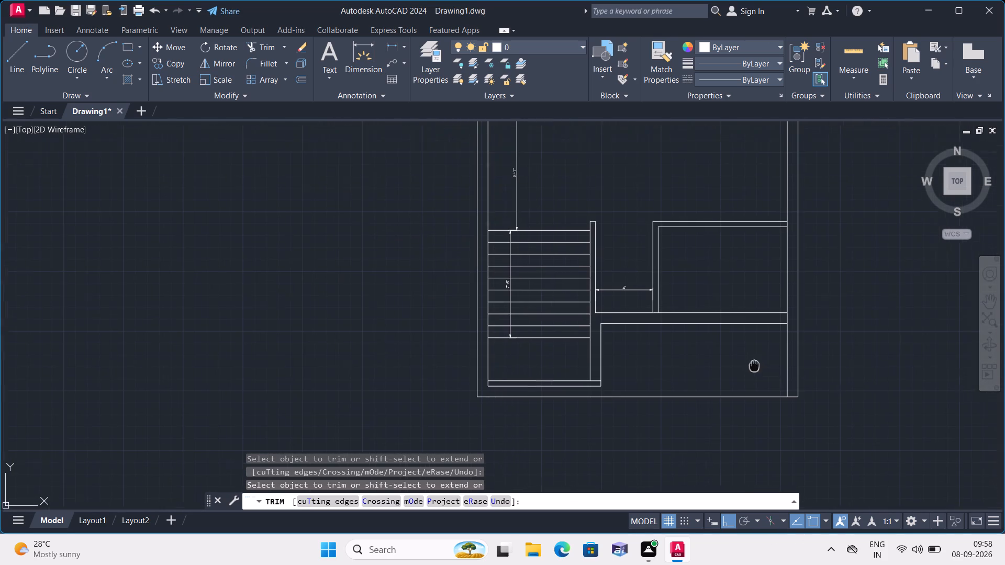
middle_drag(744, 374, 702, 401)
scroll(702, 401, down, 1)
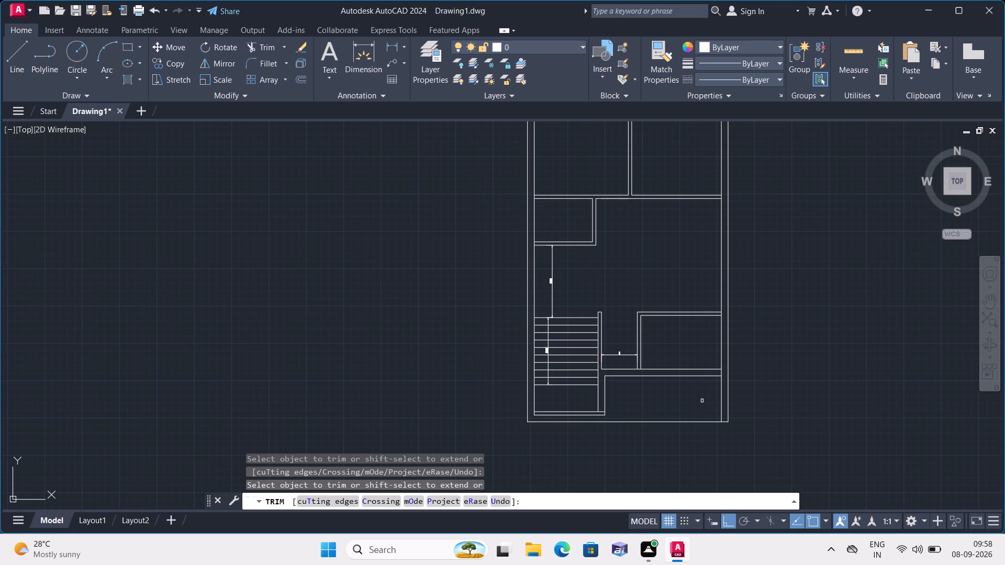
key(Escape)
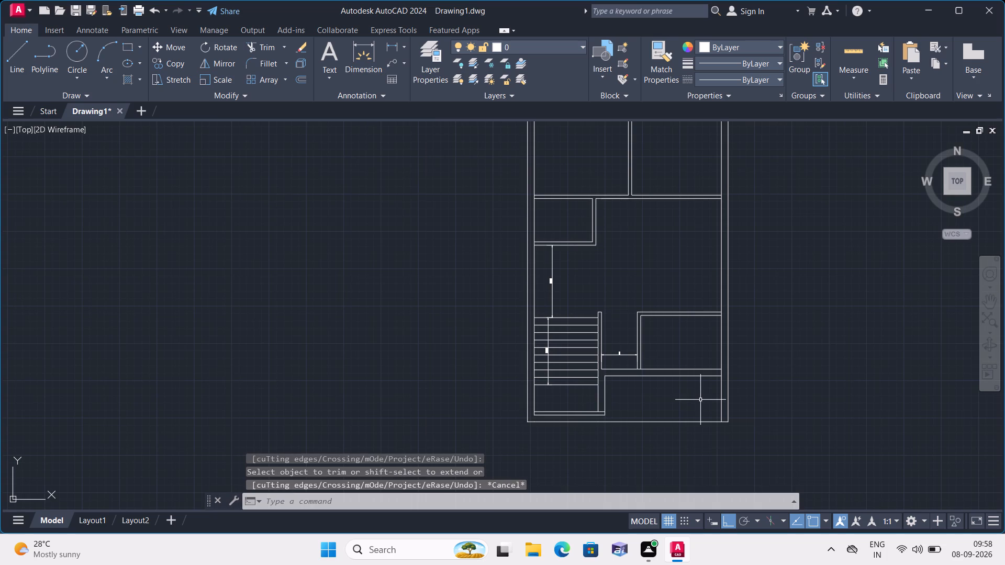
Extend the two horizontal wall lines above the lower right room to the right outer line, and the stair room's outer bottom line to the left outer line.
text(extend)
key(space)
scroll(700, 387, up, 2)
click(731, 331)
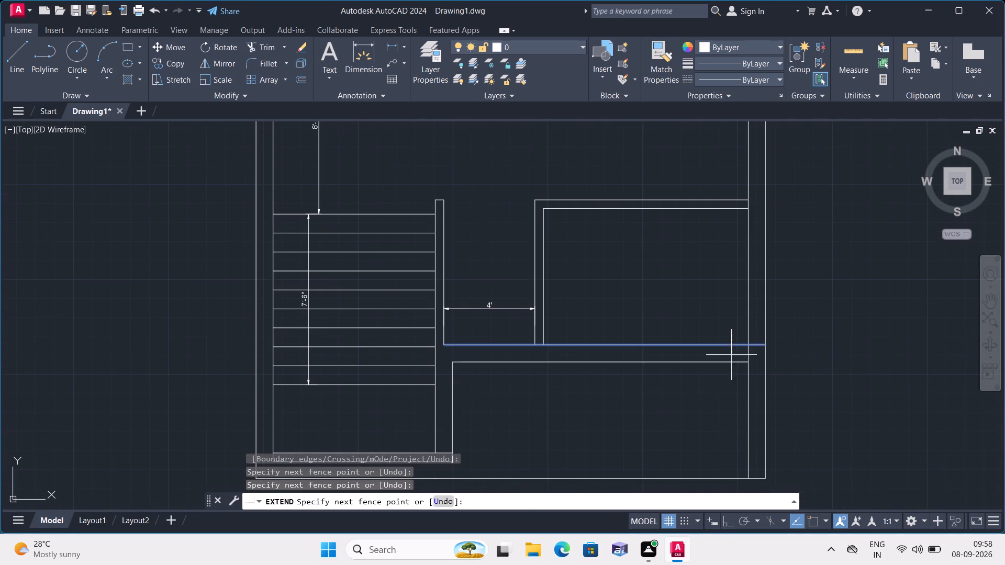
click(739, 384)
scroll(643, 400, down, 1)
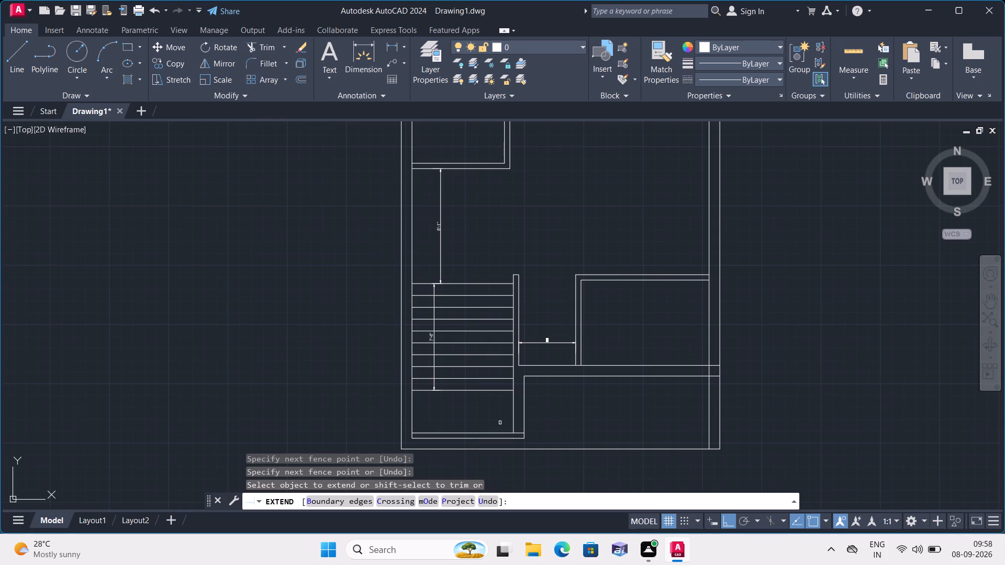
click(423, 439)
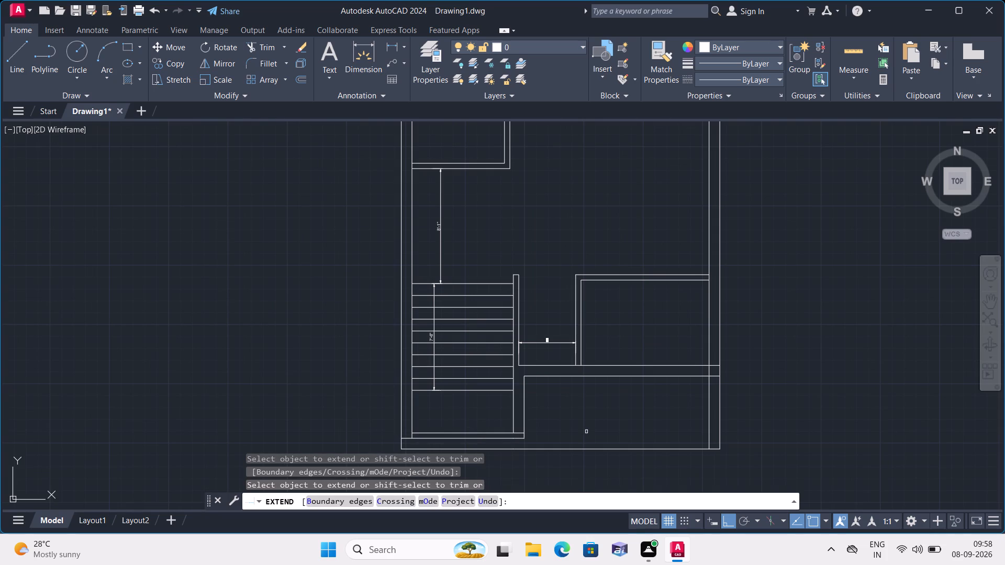
key(Escape)
Trim the short line pieces crossing the stair room's bottom wall at its left and right corners.
text(trim)
key(space)
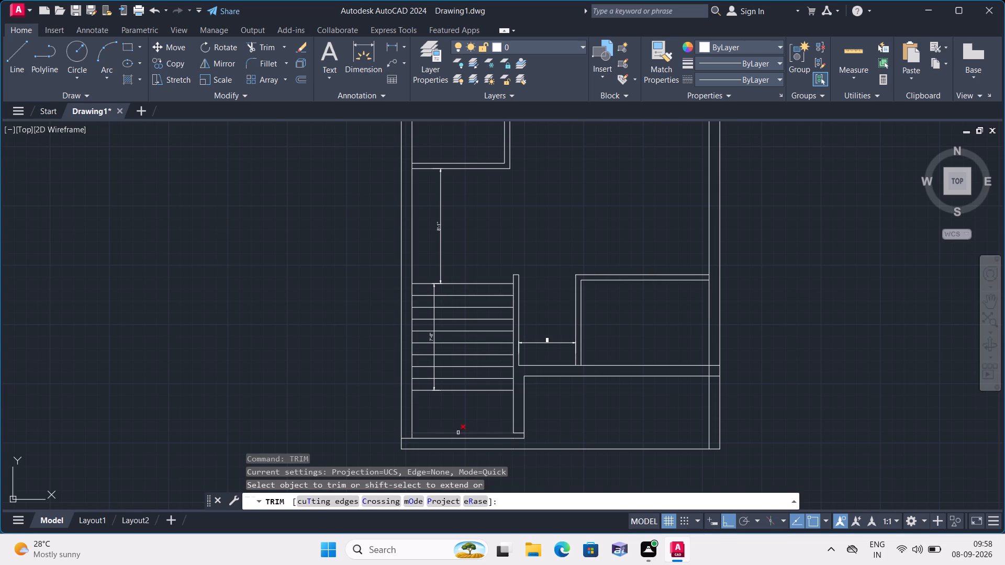
scroll(426, 432, up, 2)
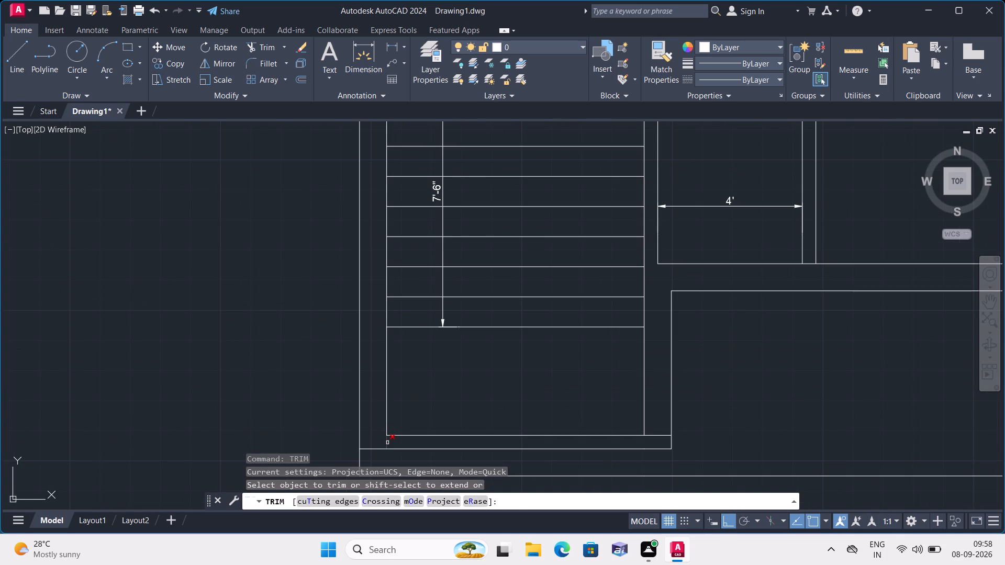
click(388, 443)
scroll(388, 443, down, 1)
scroll(444, 444, down, 1)
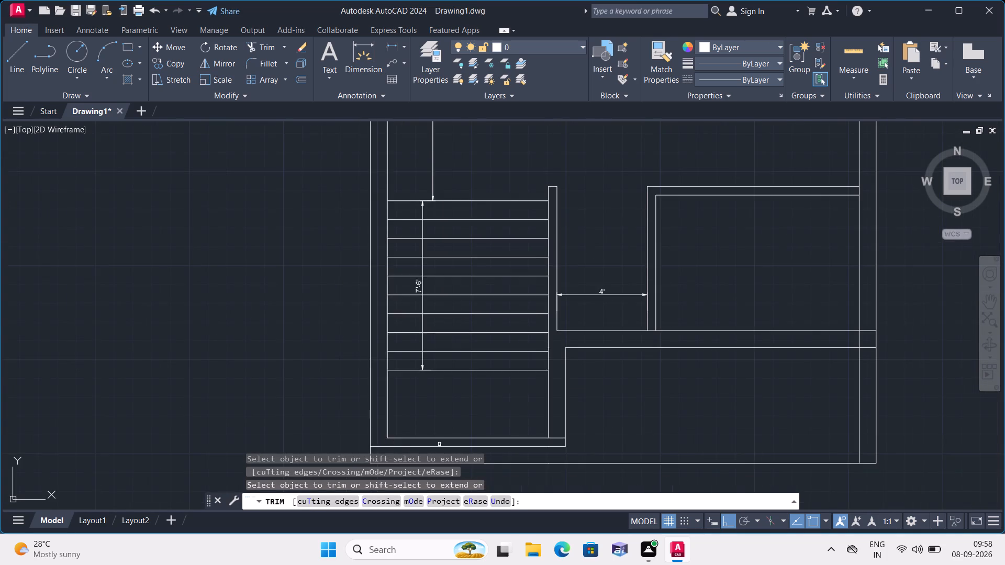
scroll(510, 444, up, 1)
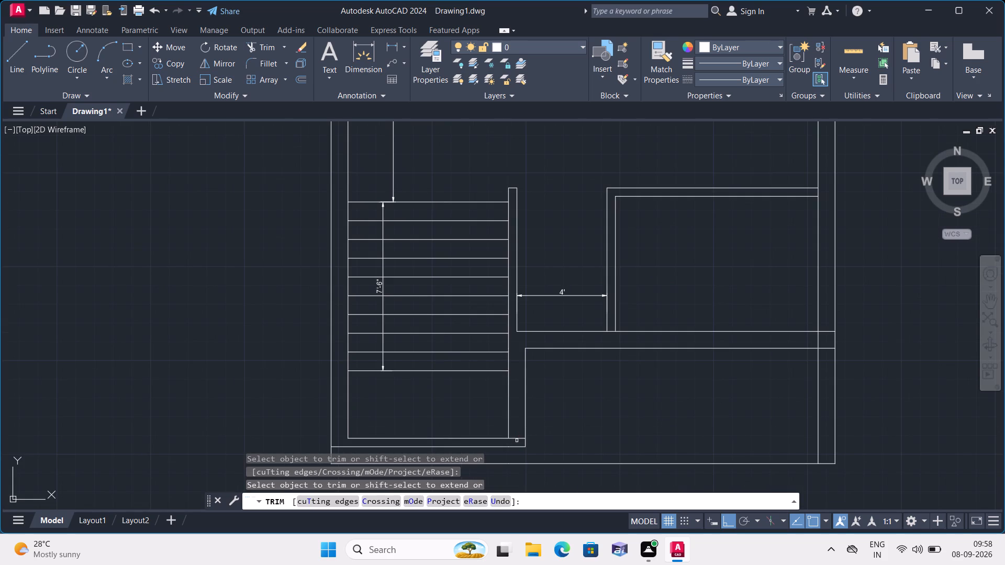
click(517, 440)
click(517, 435)
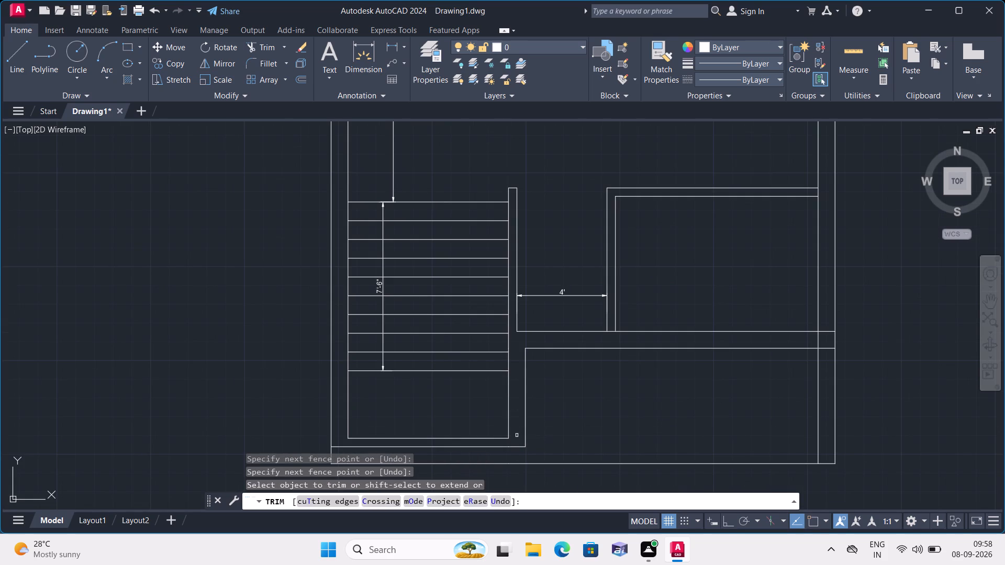
Trim both right outer wall lines below the horizontal wall under the small right room, and the inner line's piece crossing that wall.
scroll(517, 434, down, 2)
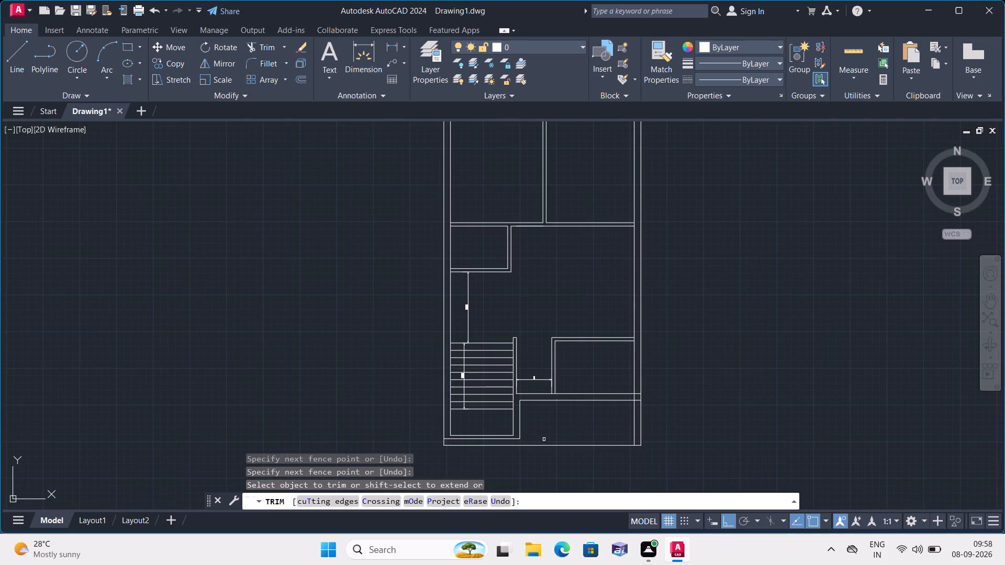
middle_drag(545, 434, 451, 433)
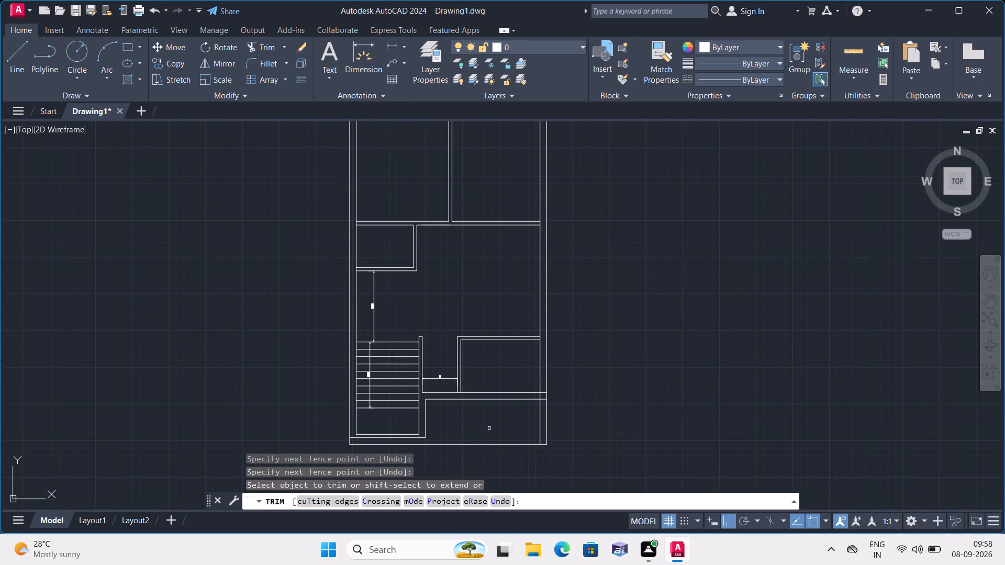
scroll(530, 424, up, 1)
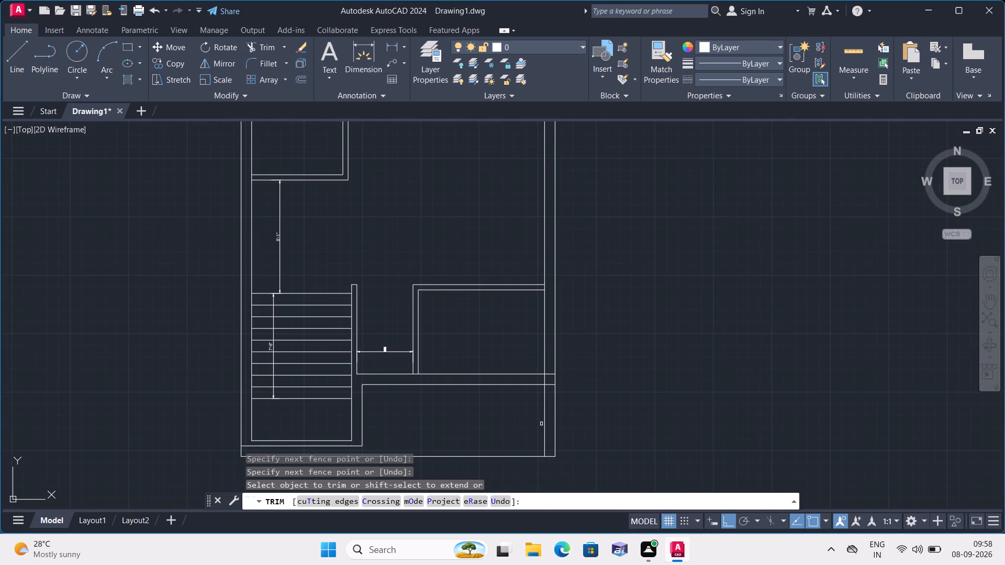
click(531, 426)
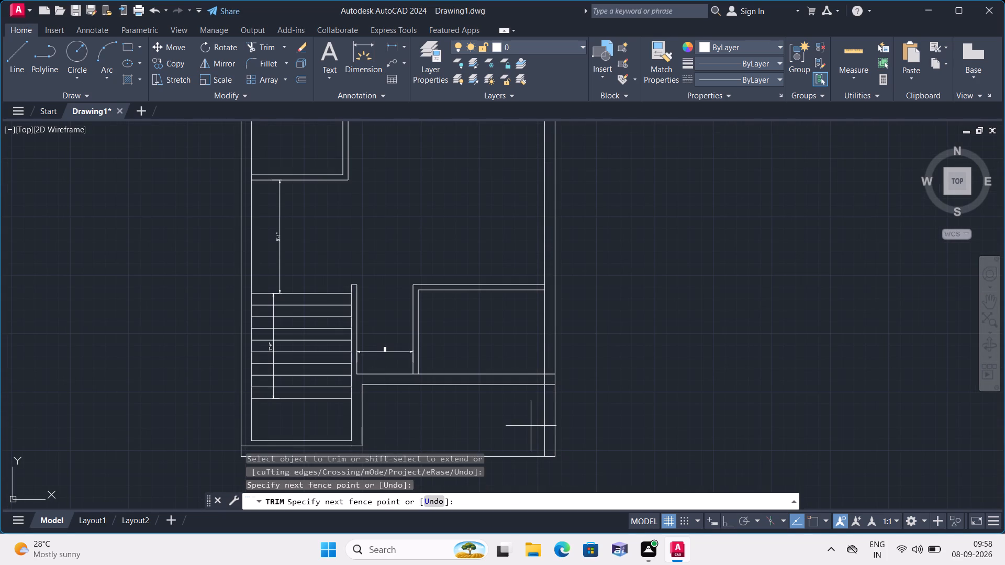
click(580, 424)
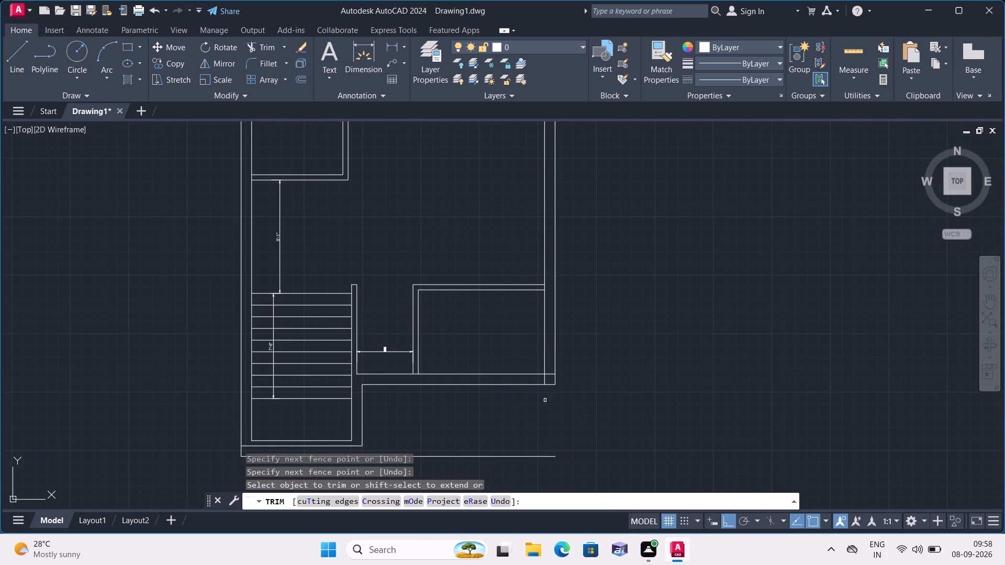
scroll(549, 370, up, 1)
click(549, 373)
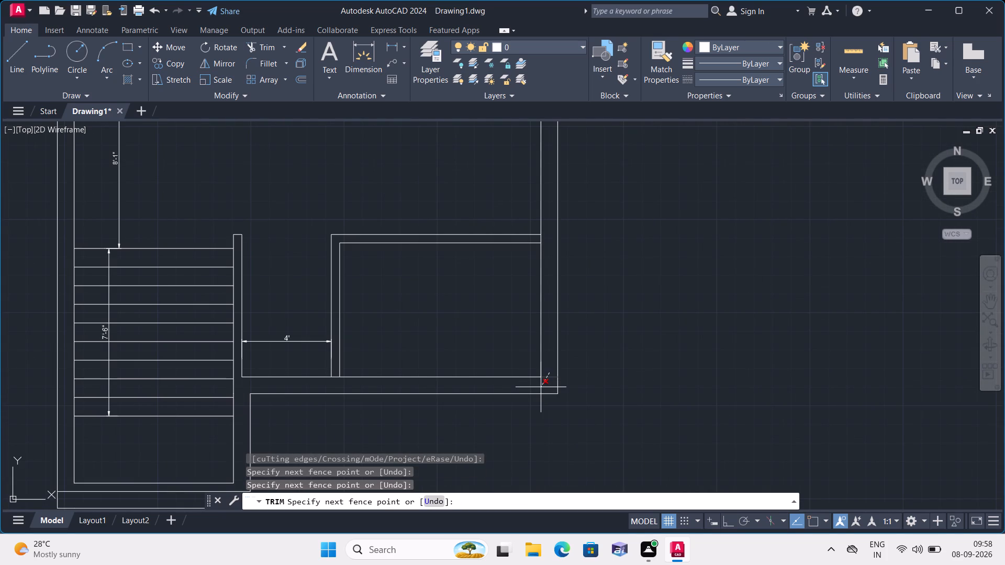
click(541, 387)
scroll(543, 394, down, 2)
scroll(593, 388, down, 1)
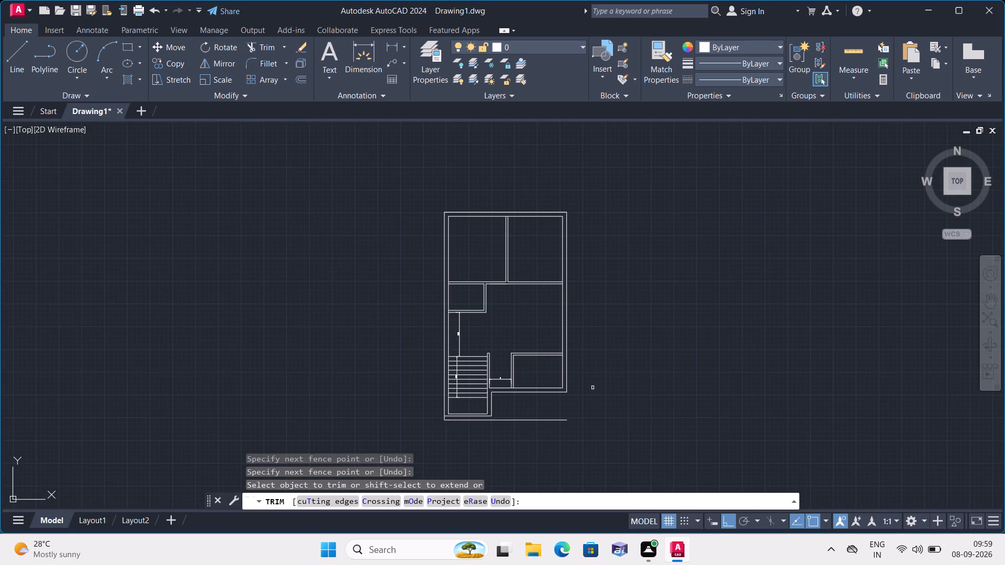
middle_drag(593, 386, 557, 463)
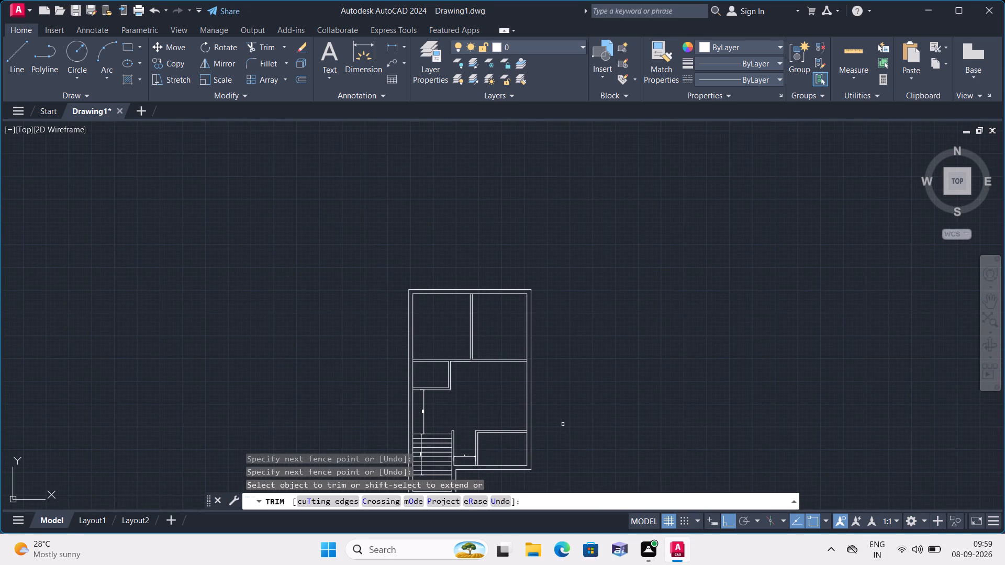
key(Escape)
Offset the right outer wall line 1' outward.
text(offset)
key(space)
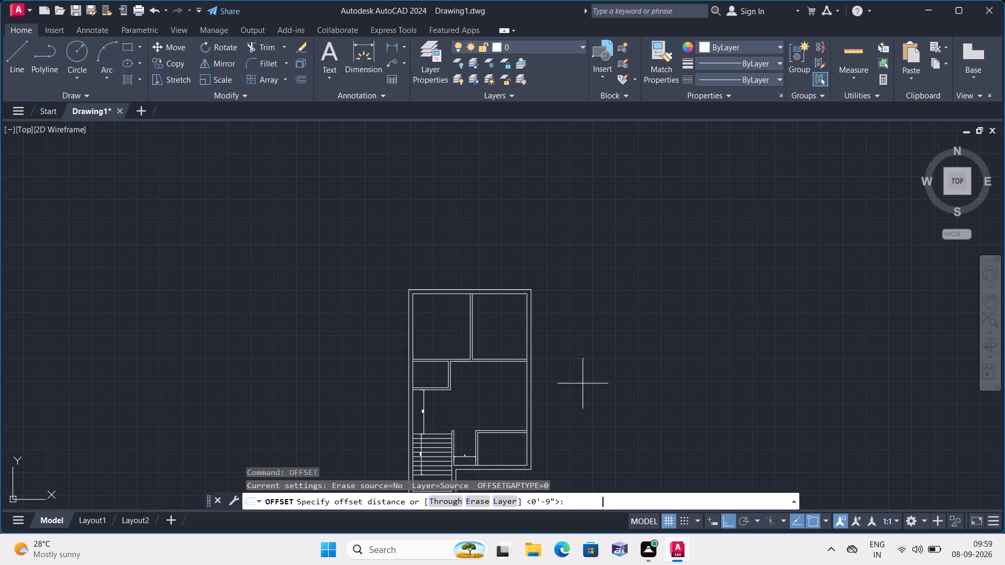
text(1')
key(space)
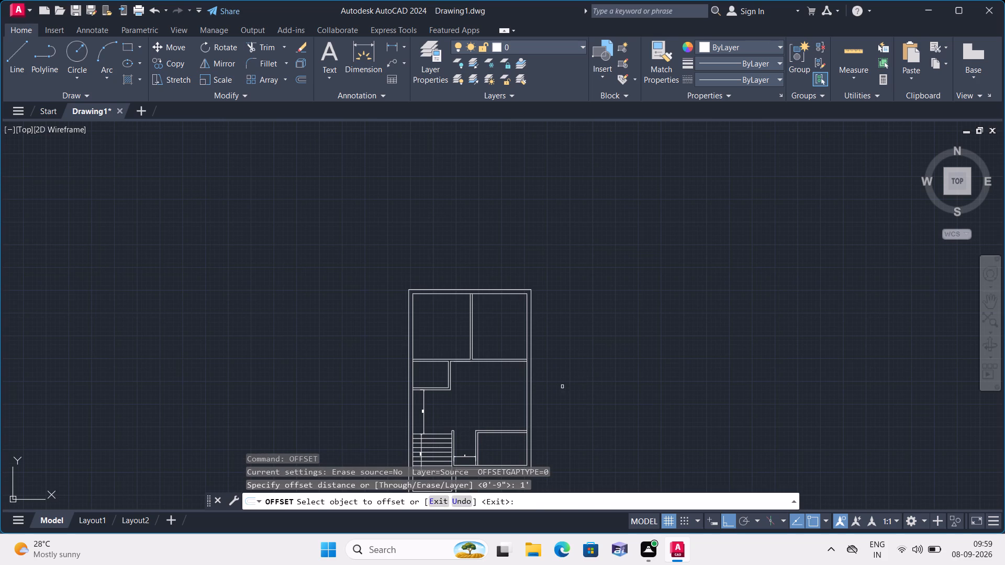
scroll(501, 394, up, 2)
click(560, 392)
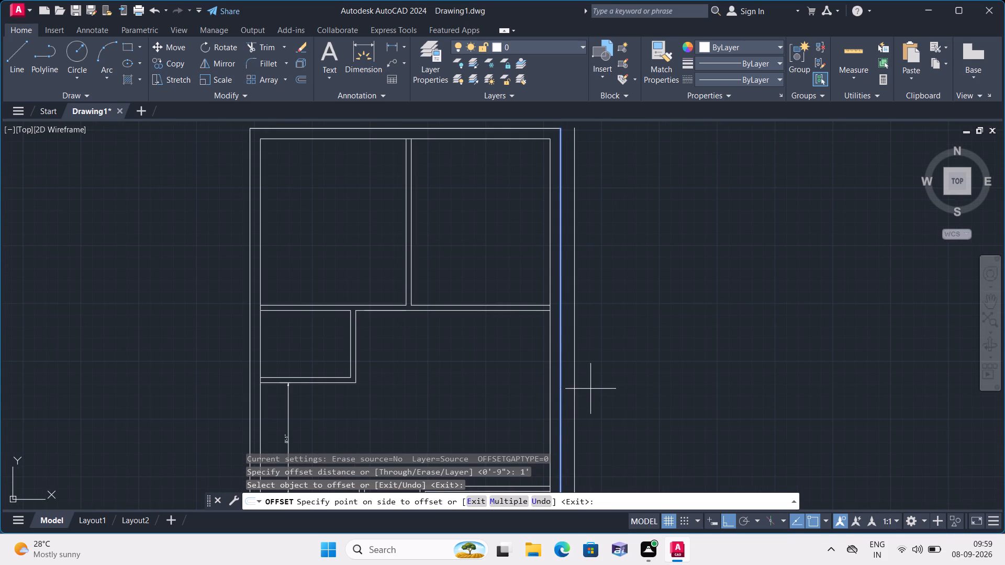
click(600, 387)
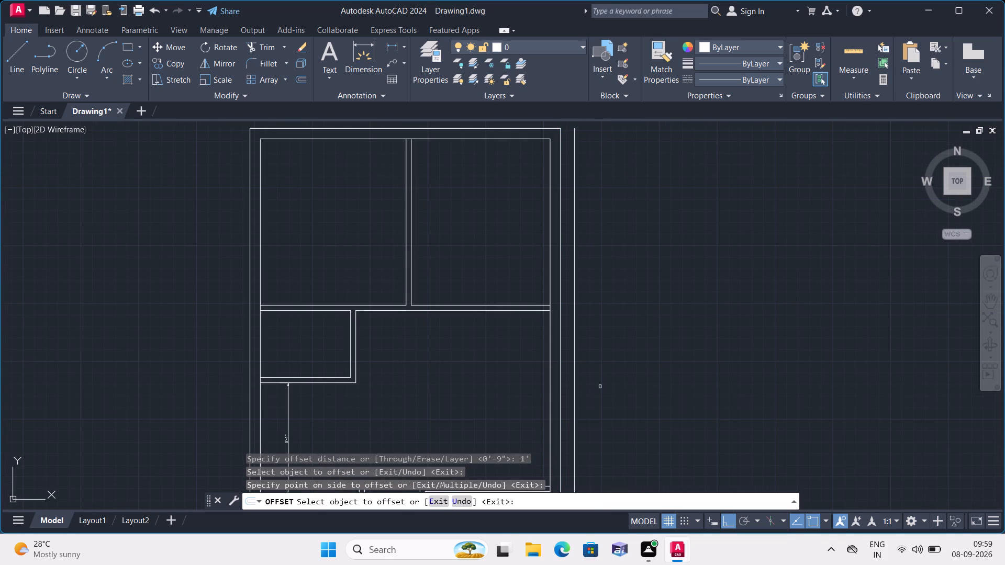
key(space)
Offset the left outer wall line 1'7" outward.
key(space)
text(1'7")
key(space)
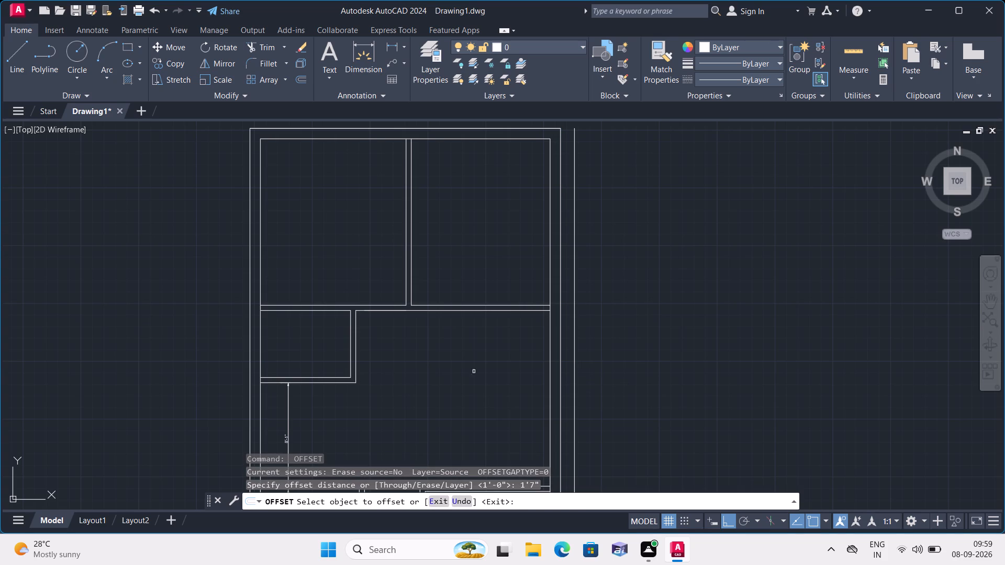
click(249, 362)
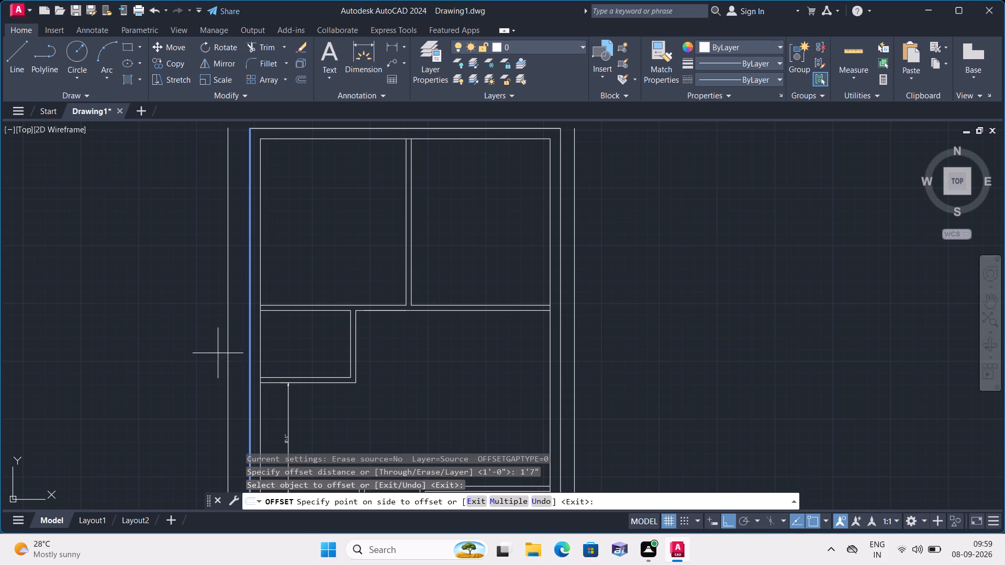
click(186, 352)
scroll(164, 346, down, 1)
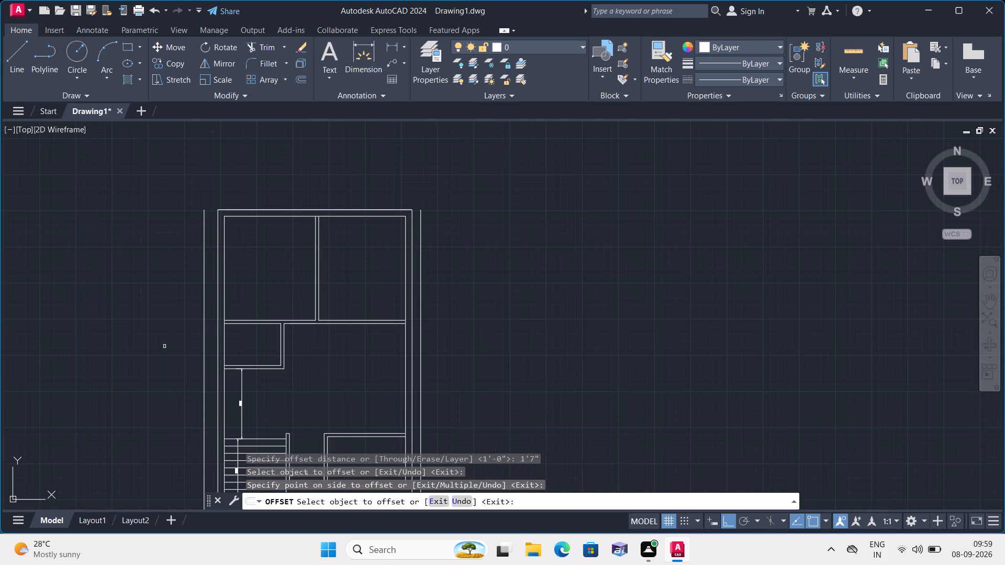
middle_drag(164, 346, 184, 400)
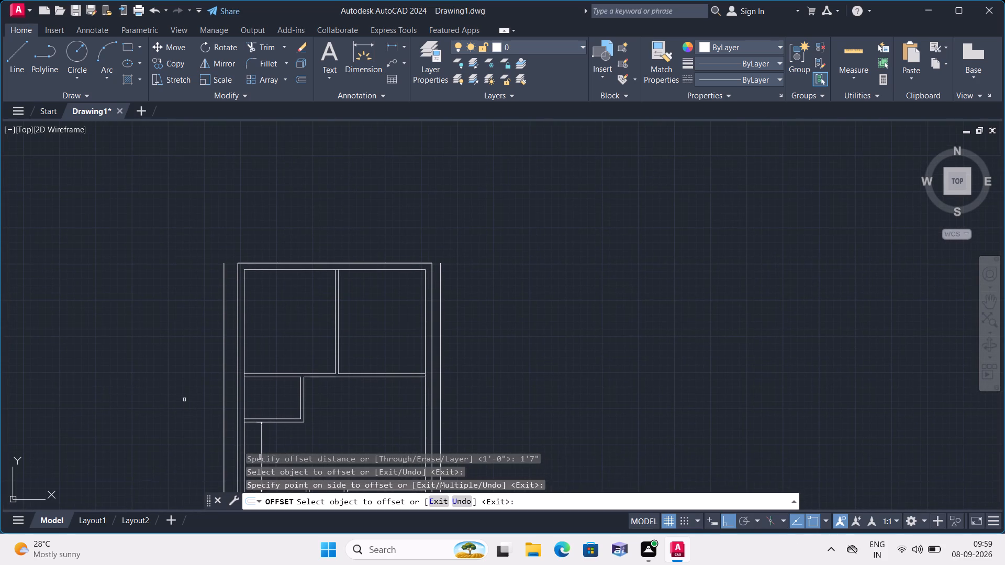
key(space)
Offset the top outer wall line 2' outward.
key(space)
text(2')
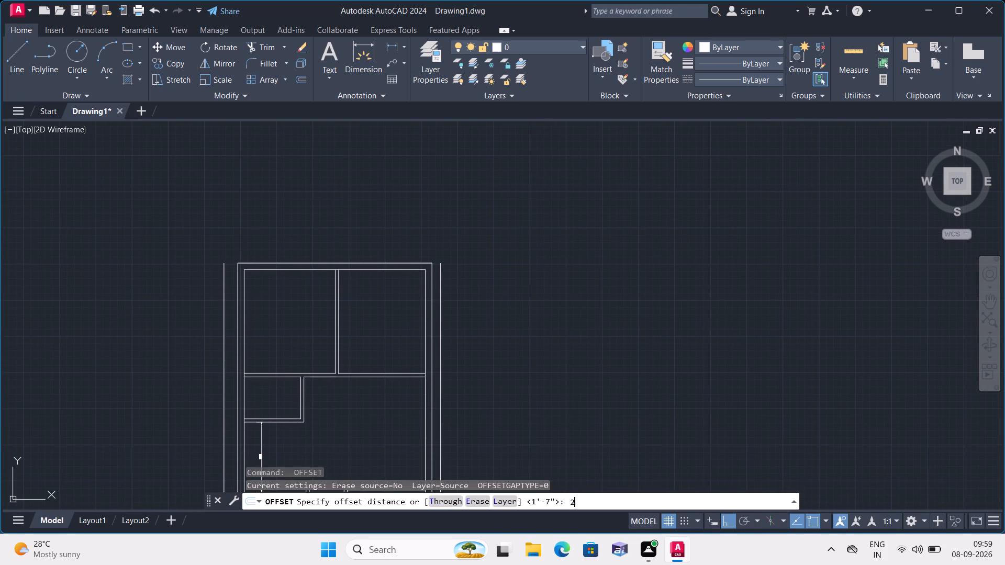
key(space)
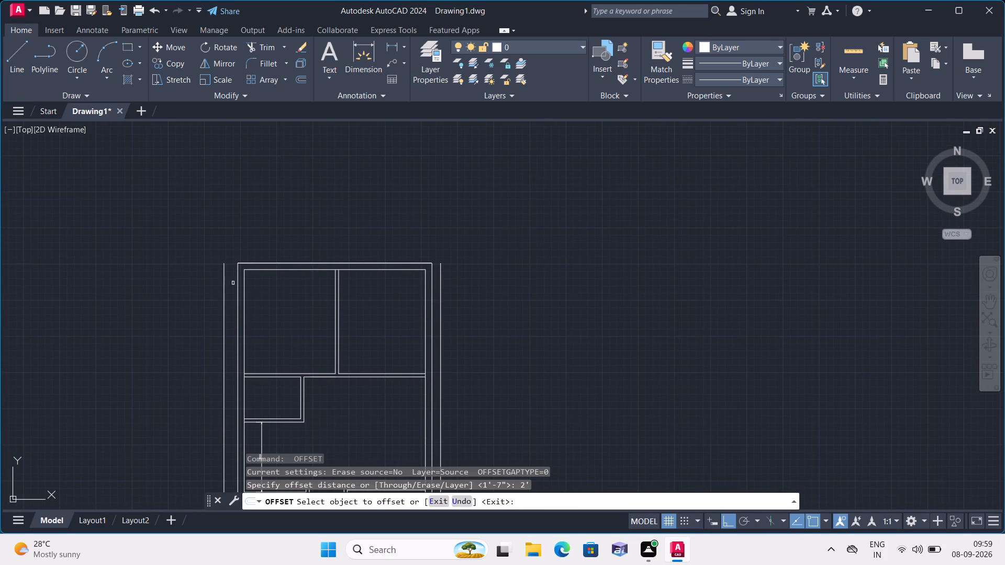
click(283, 262)
click(281, 232)
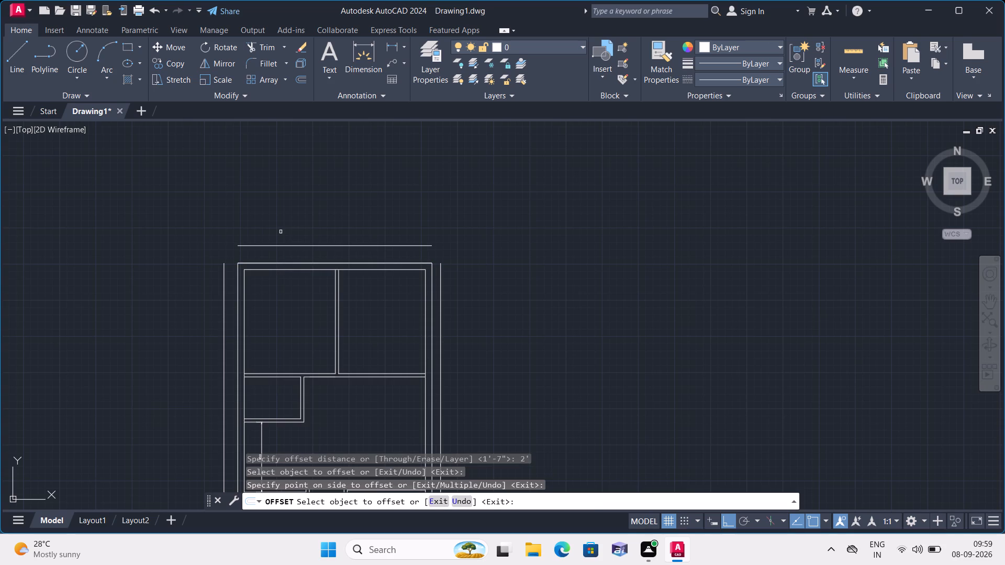
key(Escape)
Draw lines from the lower right room's outer corner to the right boundary line, down to the bottom line's level, and back to its end.
scroll(226, 253, down, 1)
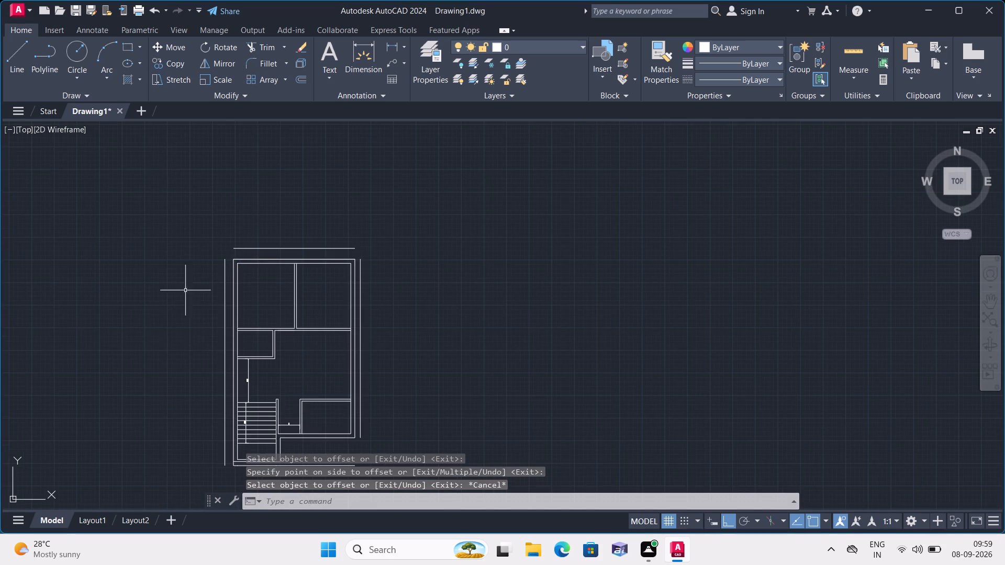
middle_drag(193, 359, 223, 255)
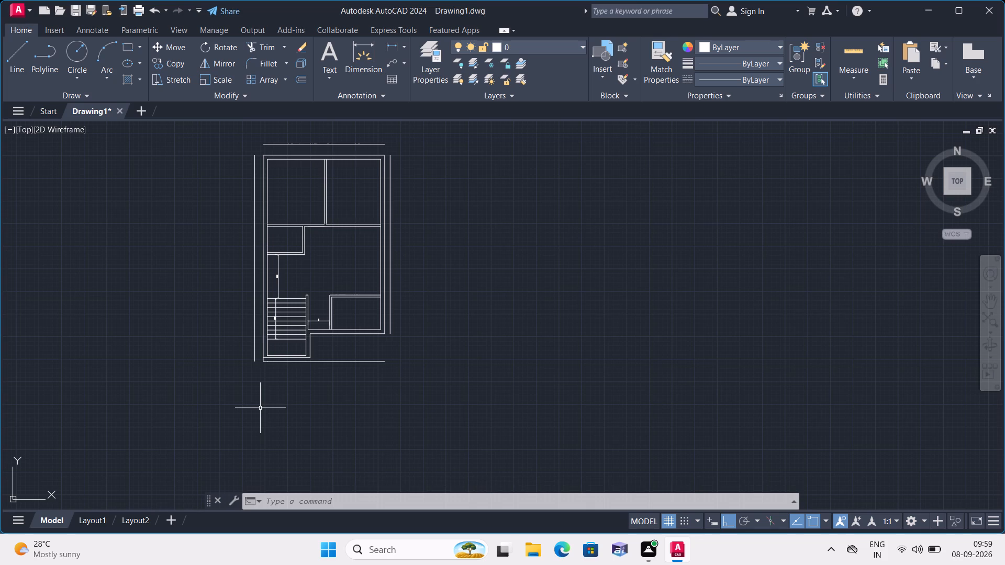
text(l)
key(space)
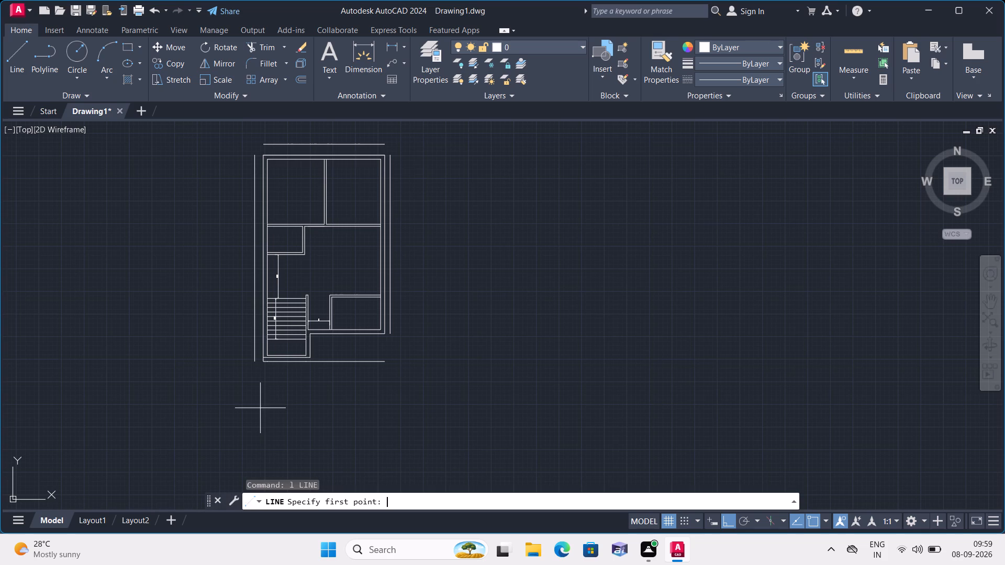
scroll(260, 408, up, 2)
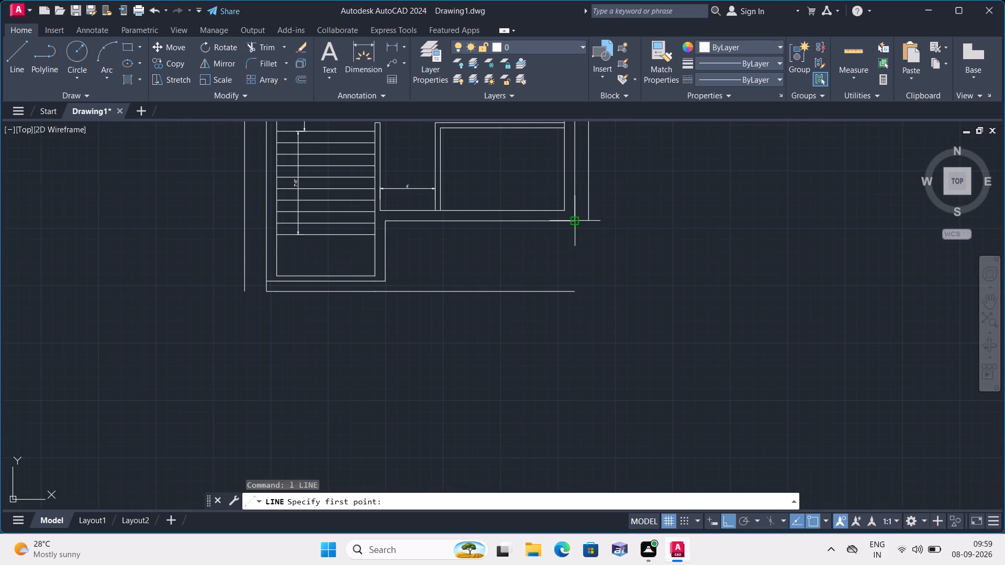
click(577, 223)
click(585, 221)
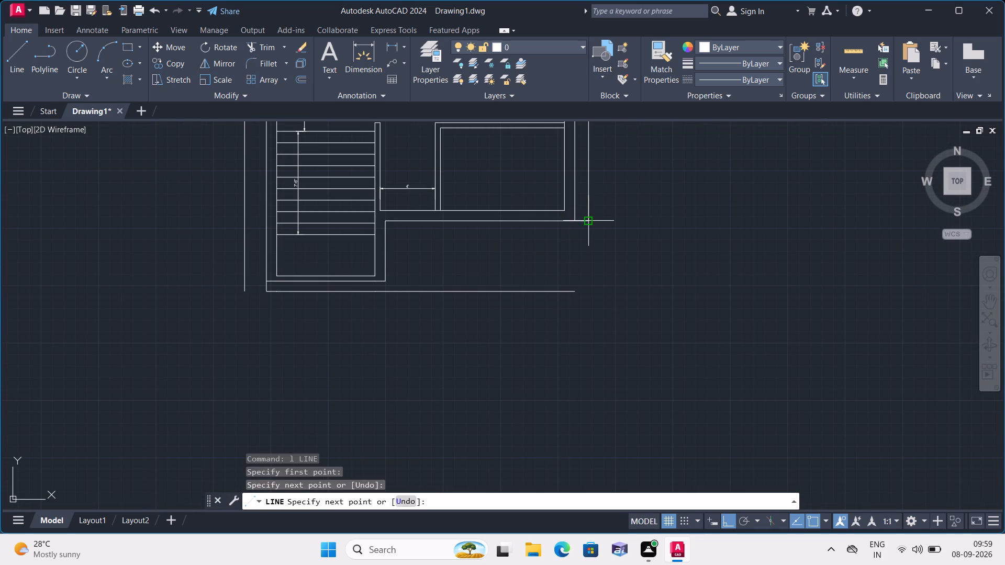
click(585, 221)
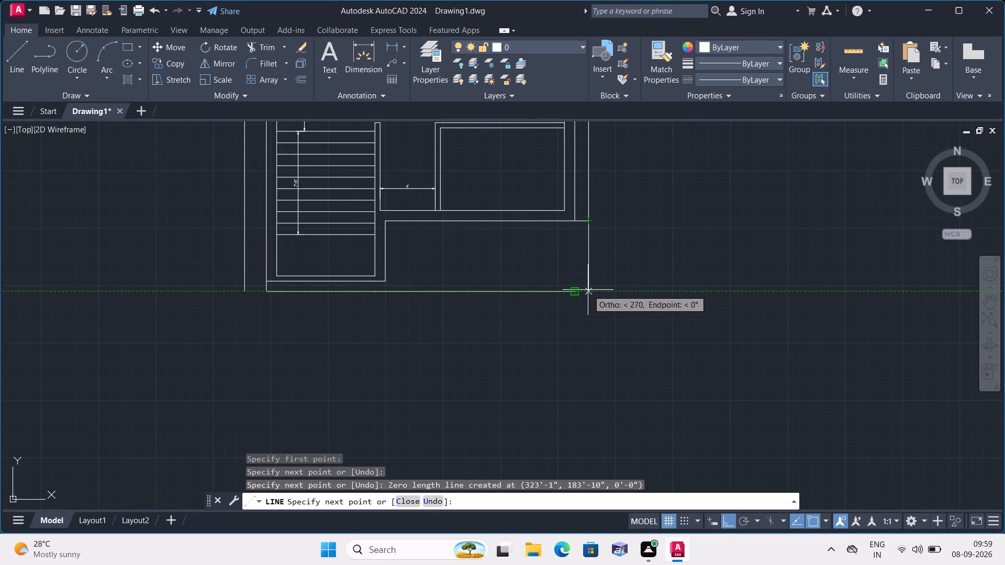
click(588, 292)
click(577, 290)
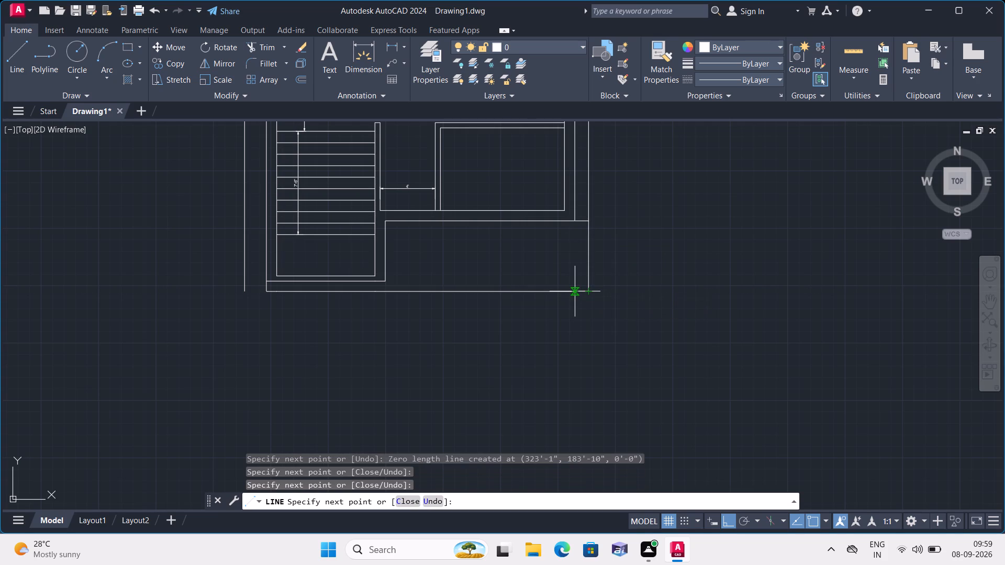
key(space)
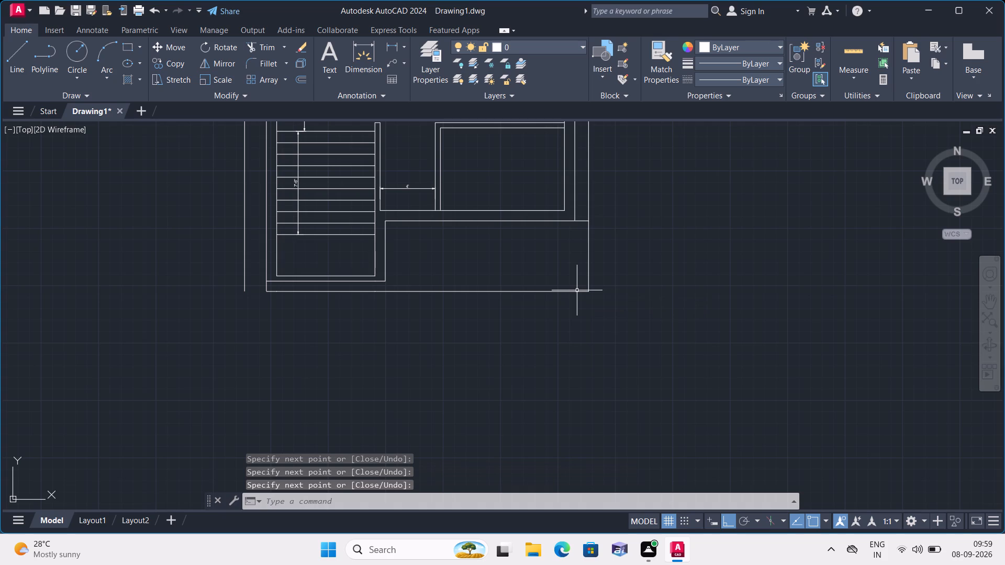
Trim the left outer wall line's short piece between the stair room's bottom wall and the bottom boundary line.
scroll(266, 299, up, 1)
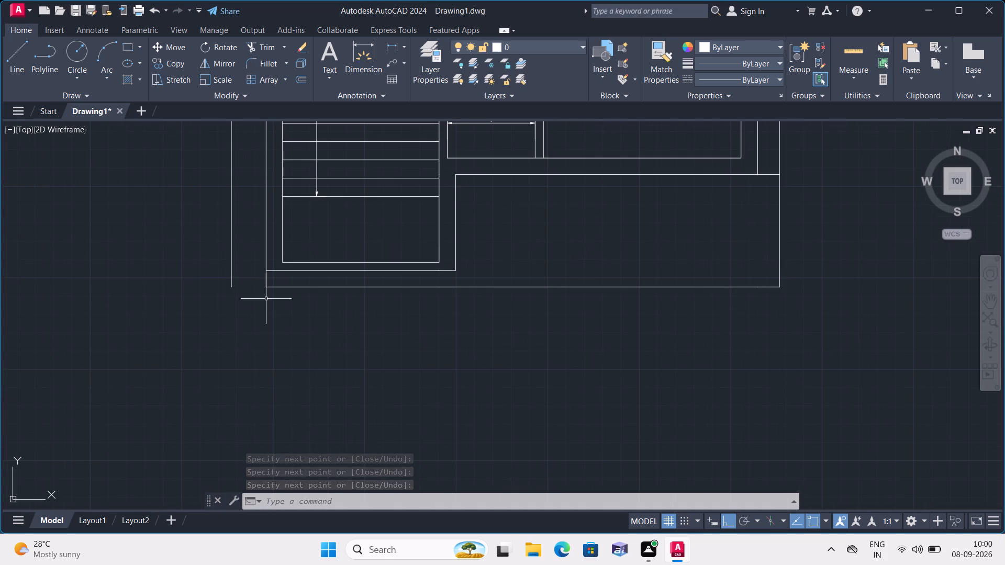
key(t)
text(rim)
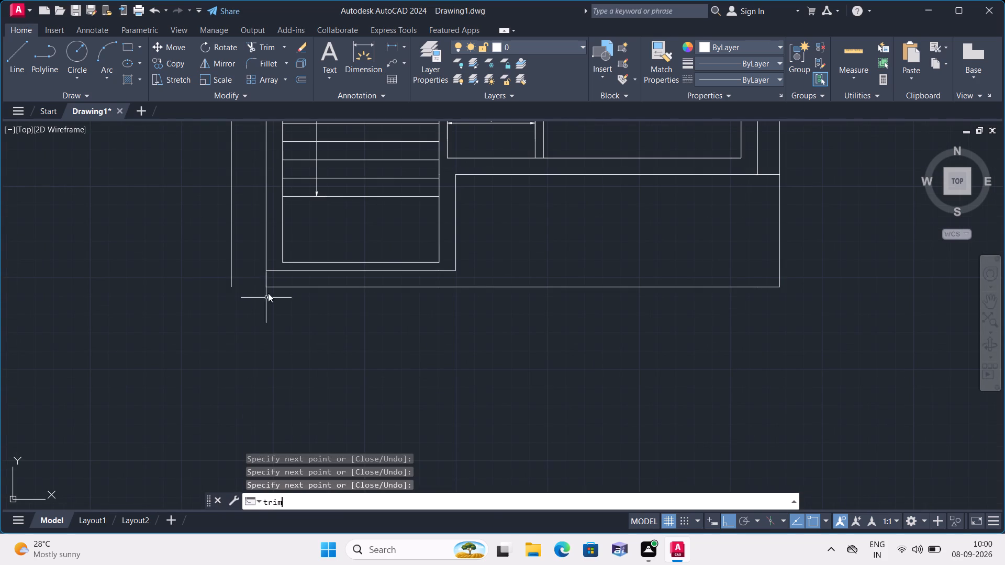
key(space)
click(267, 277)
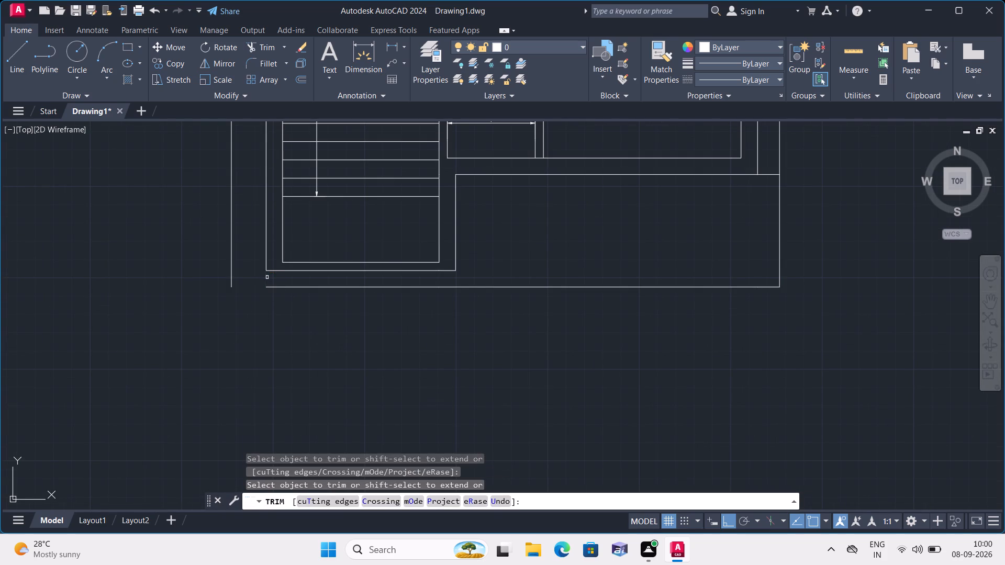
scroll(267, 277, up, 1)
key(Escape)
Draw a horizontal line joining the bottom boundary line's left end to the left boundary line's lower end.
text(l)
key(space)
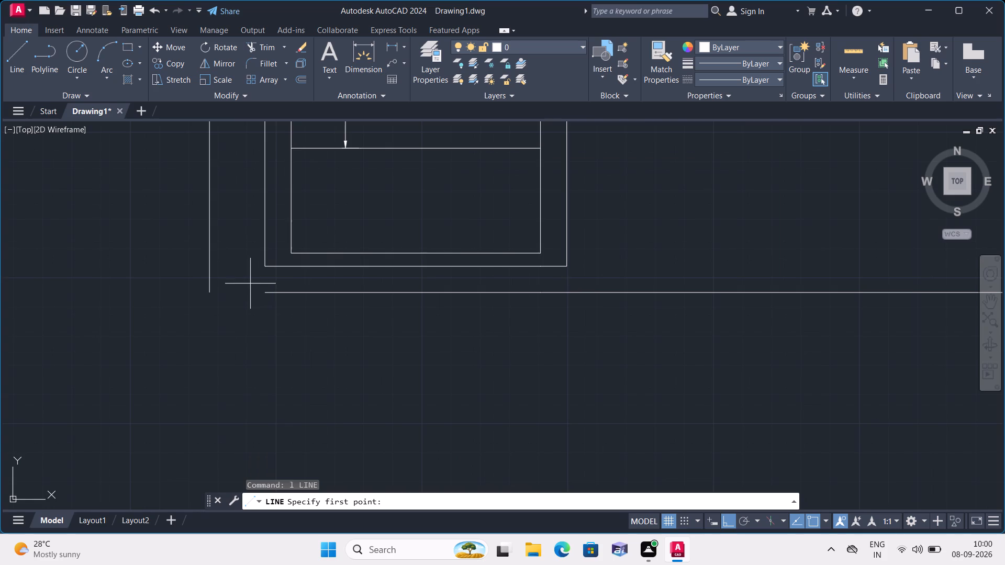
click(262, 293)
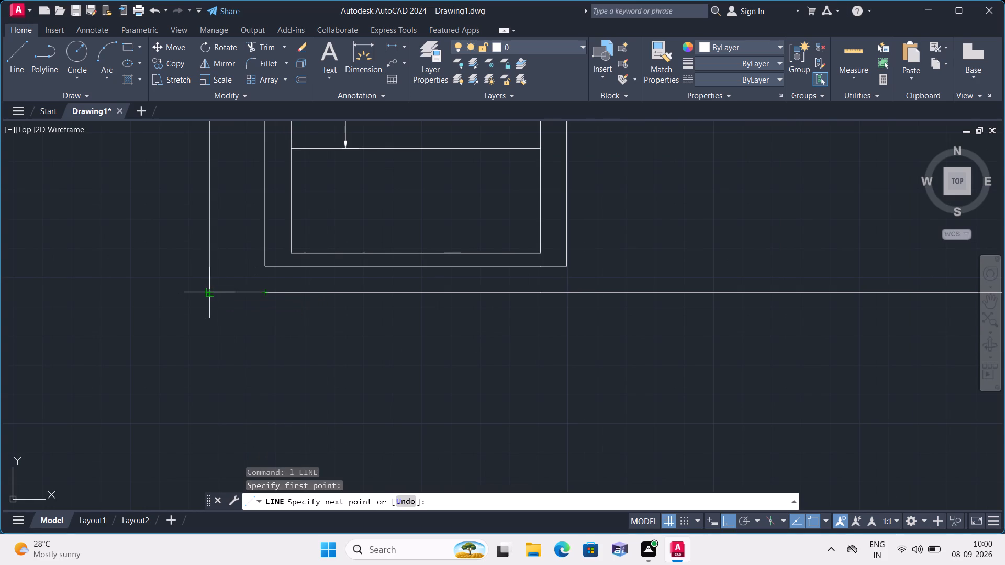
click(208, 292)
scroll(208, 292, down, 1)
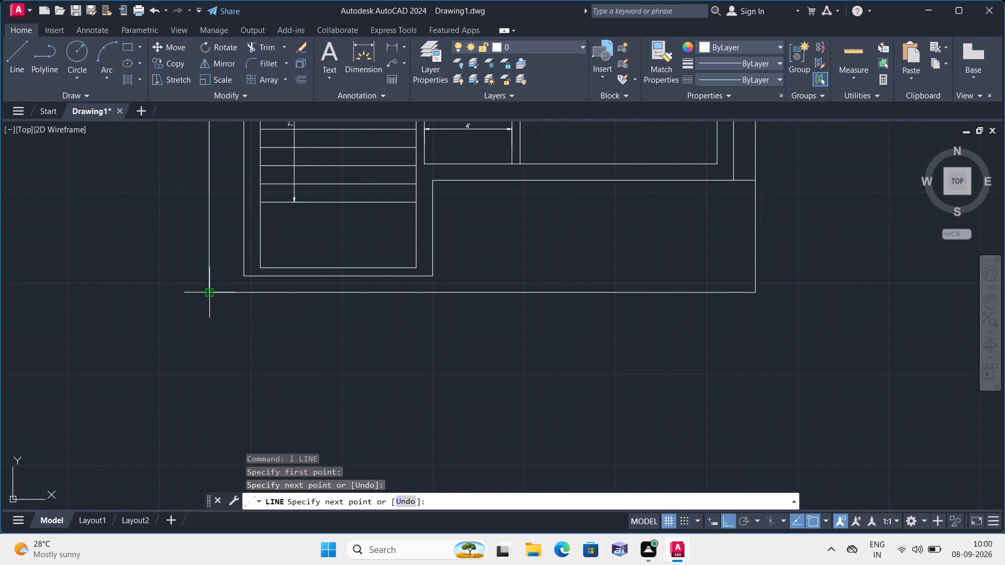
key(Escape)
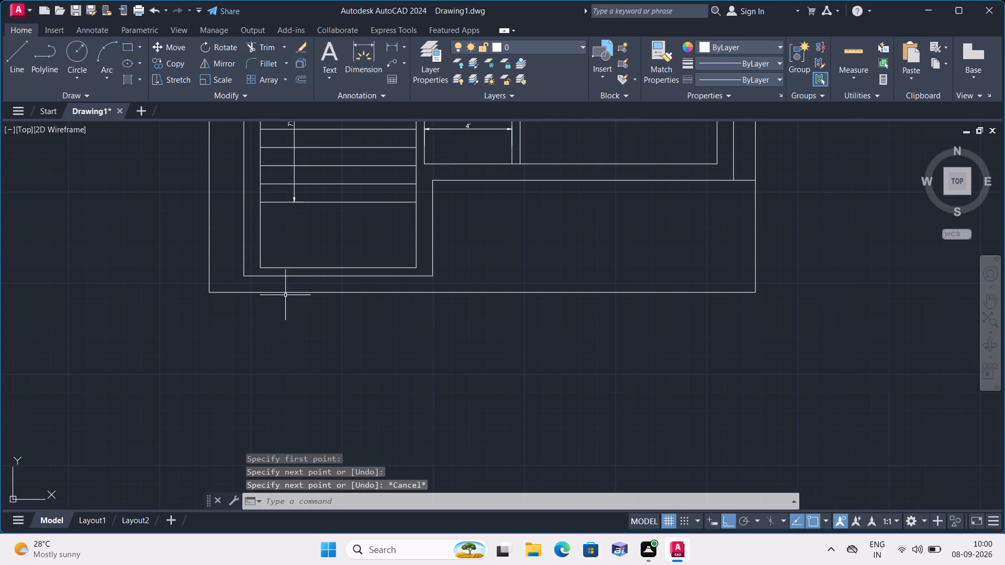
Draw lines closing the boundary's top-left corner, from the left boundary line's upper end up and across to the top boundary line.
scroll(291, 281, down, 1)
middle_drag(289, 268, 318, 402)
scroll(373, 199, down, 2)
middle_drag(373, 198, 373, 240)
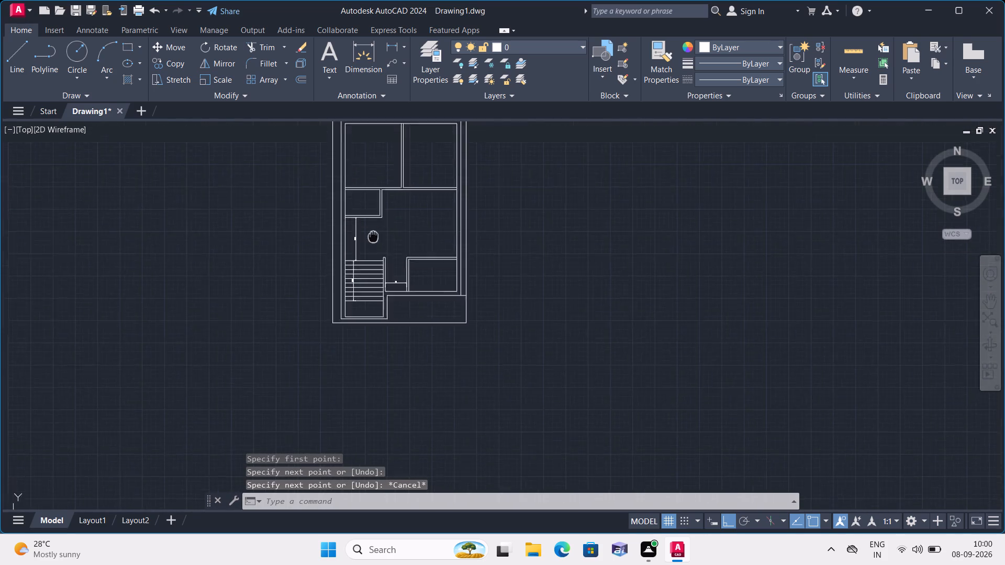
middle_drag(373, 240, 376, 348)
scroll(415, 240, up, 2)
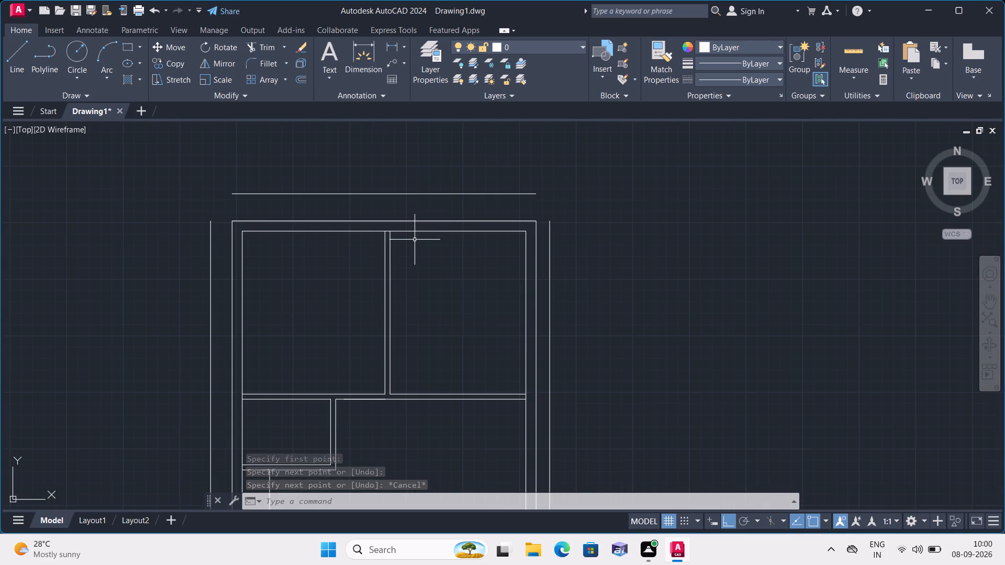
key(l)
key(space)
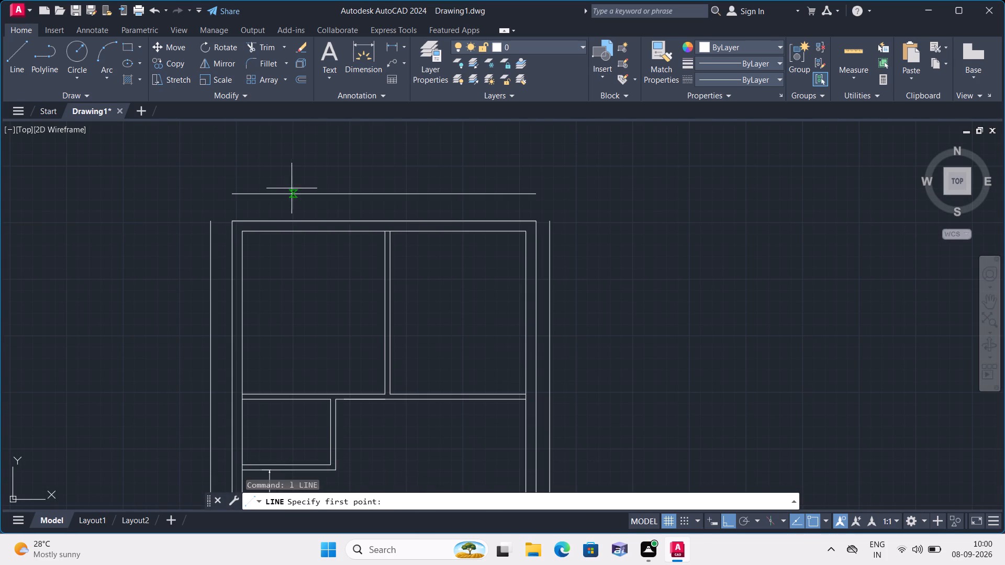
click(209, 221)
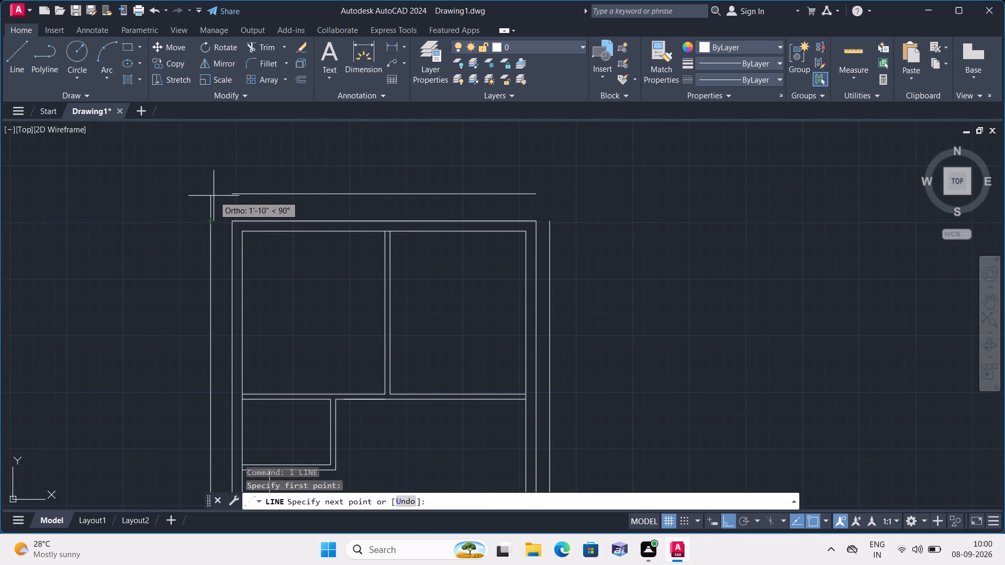
click(212, 194)
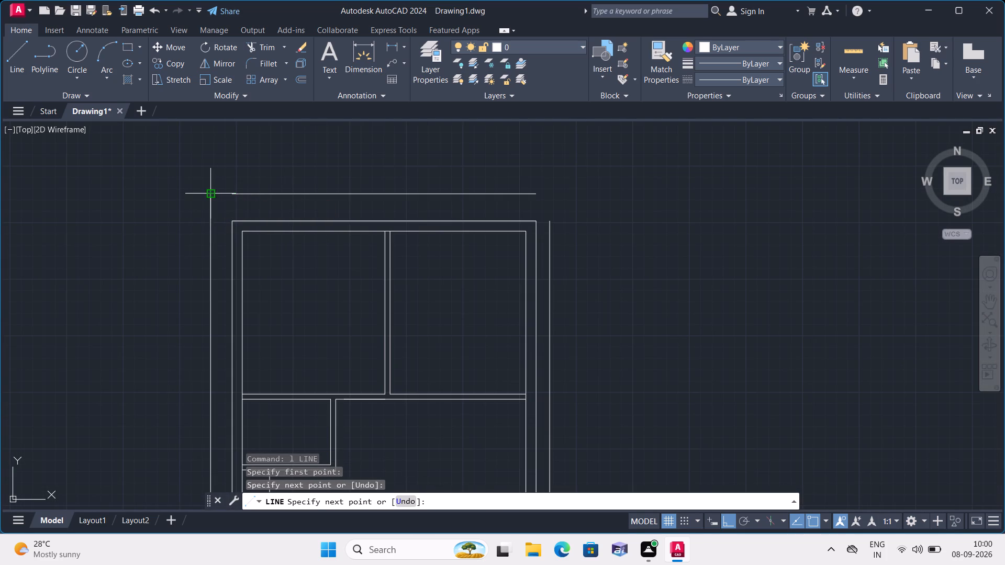
click(227, 194)
key(space)
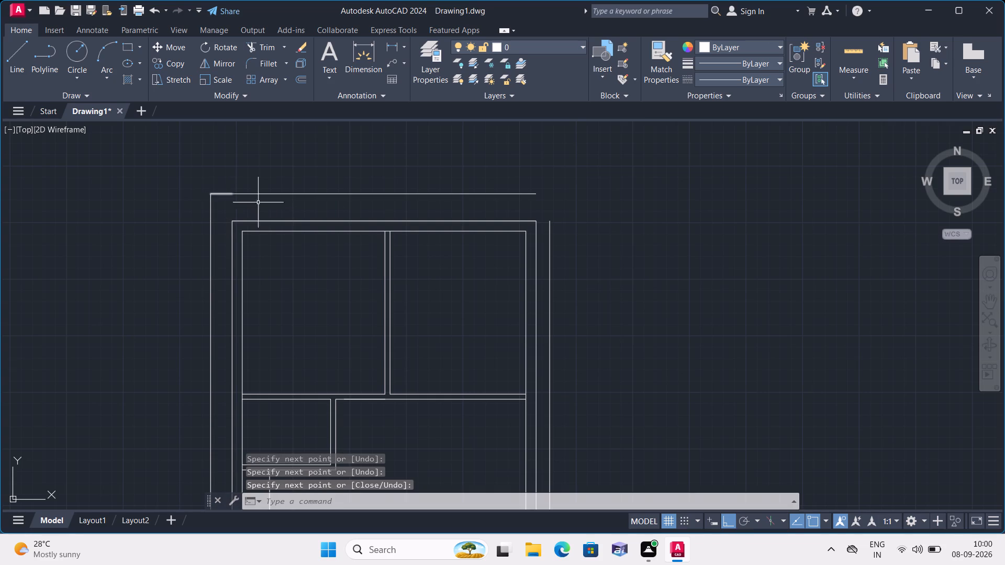
Draw lines closing the boundary's top-right corner, from the top line's right end across and down to the right boundary line's upper end.
key(space)
click(534, 191)
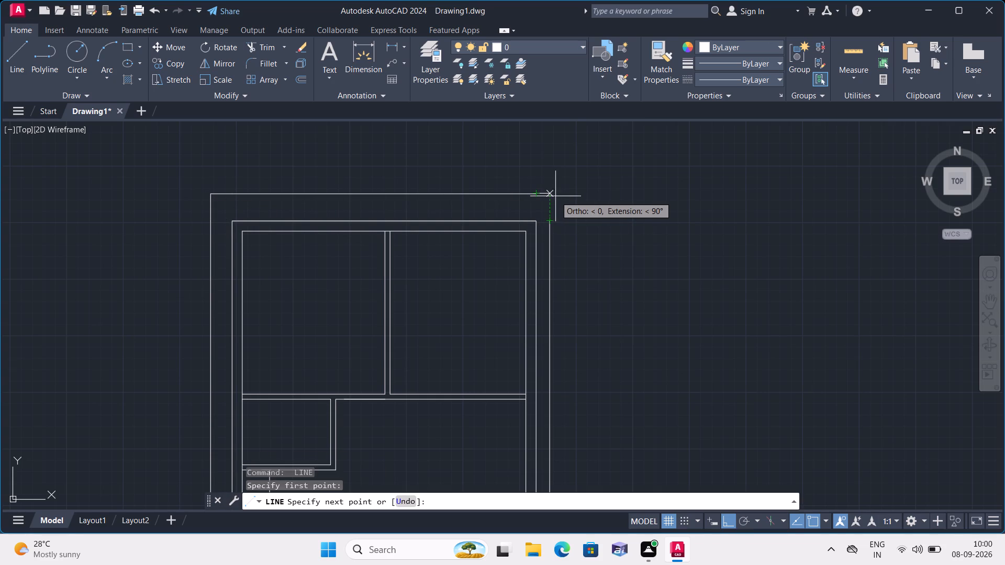
click(551, 195)
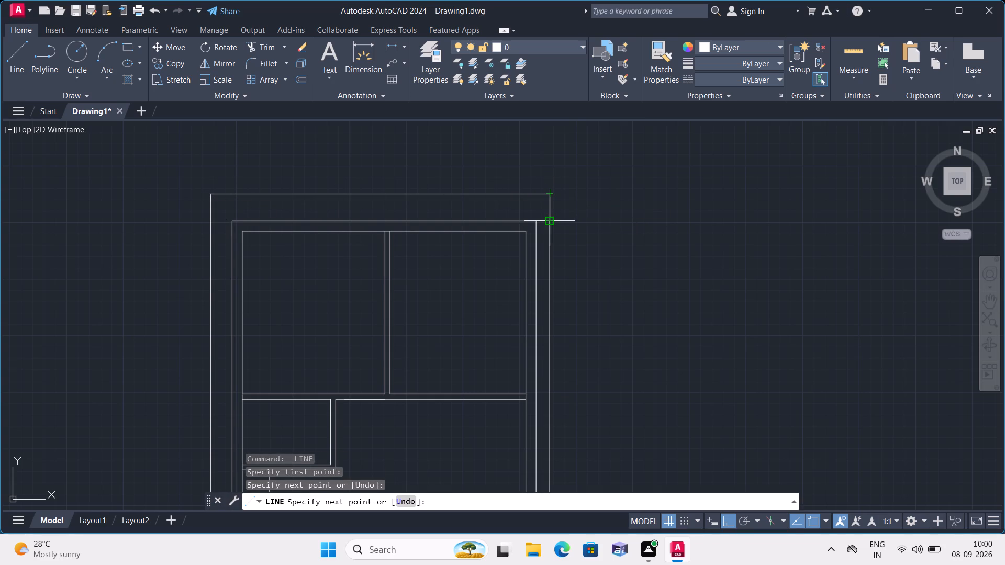
click(551, 220)
key(Escape)
Add a linear dimension for the gap between the left boundary line and the left outer wall, beside the small room.
scroll(520, 245, down, 1)
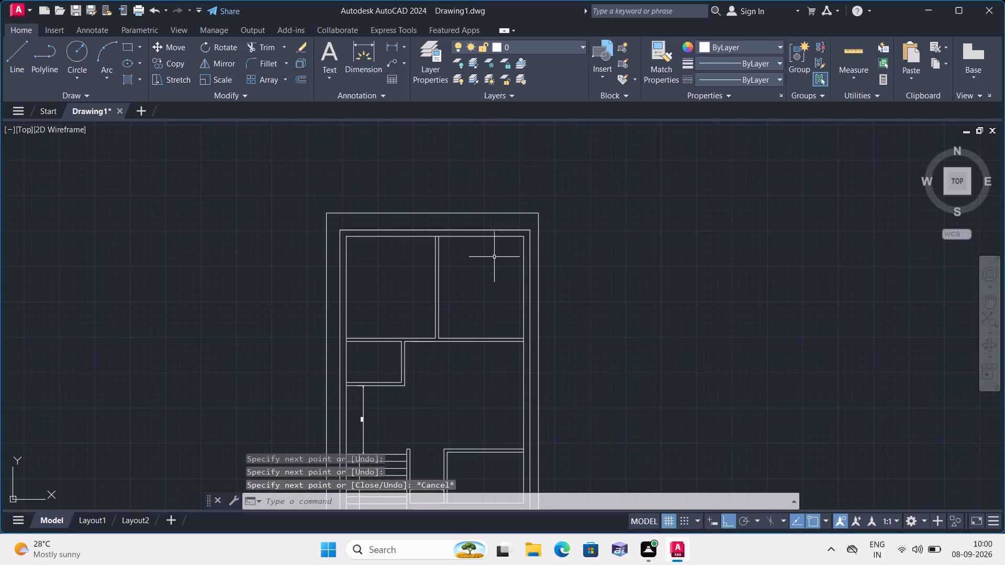
scroll(484, 244, up, 1)
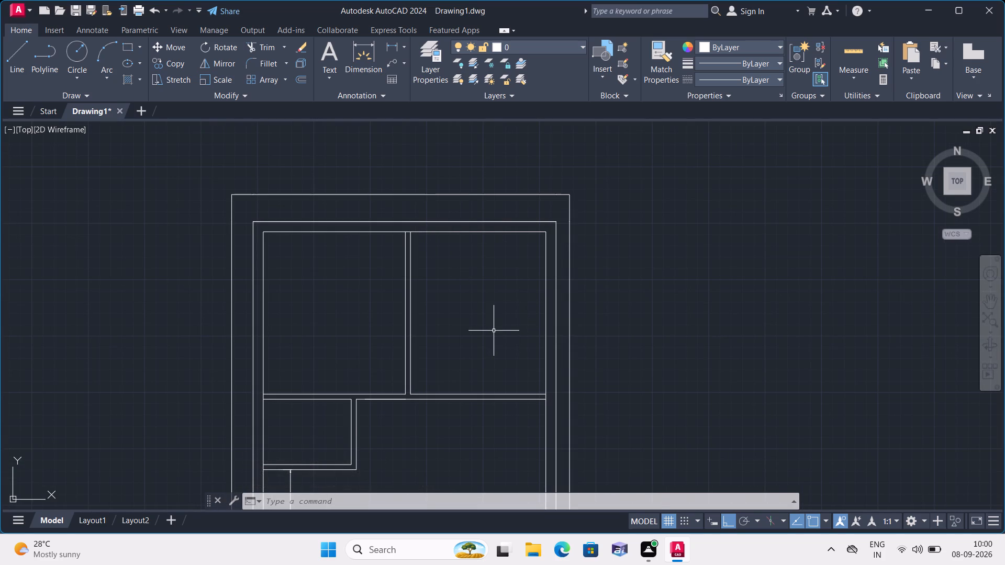
middle_drag(493, 331, 472, 250)
scroll(472, 250, down, 1)
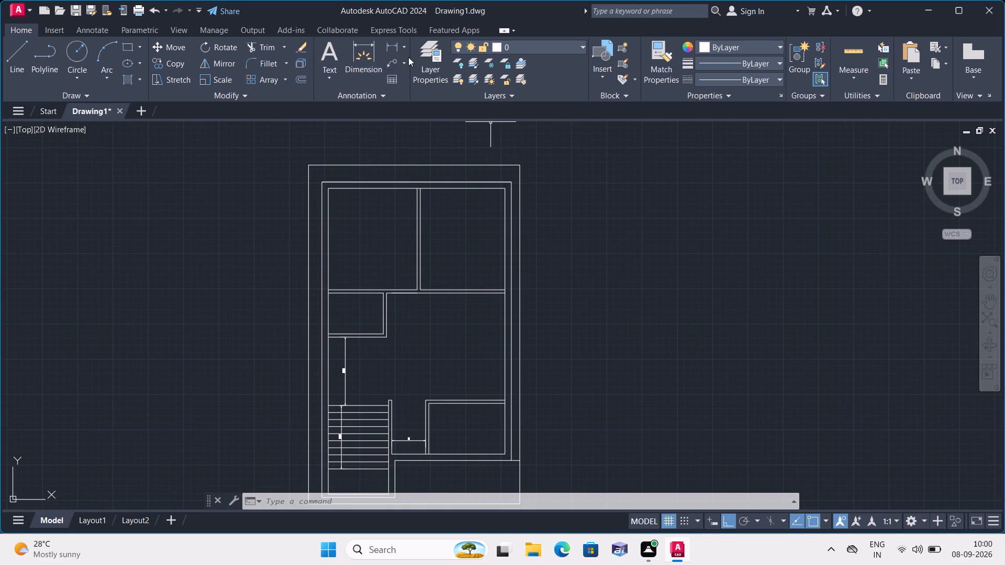
click(401, 43)
click(426, 65)
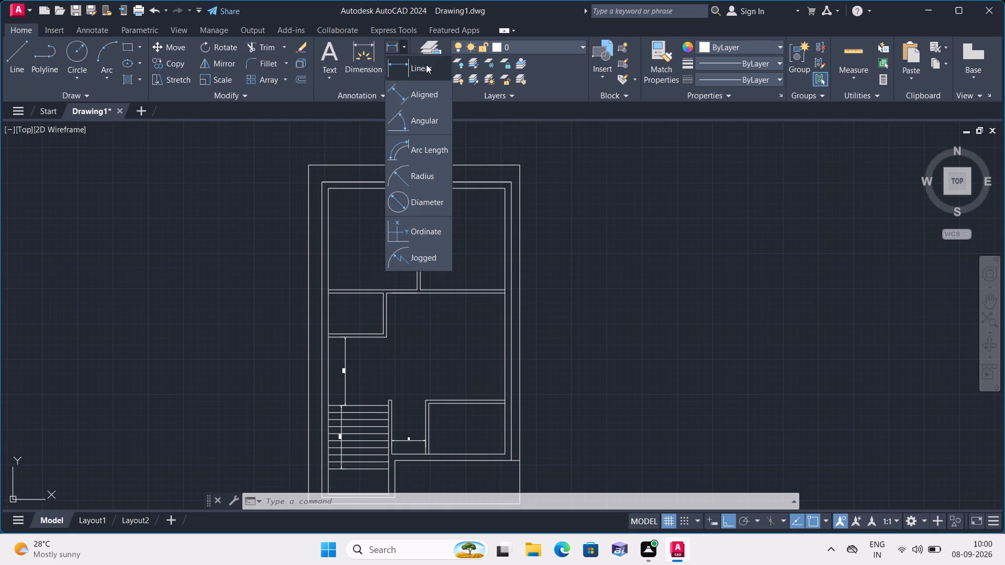
scroll(309, 349, up, 2)
click(303, 336)
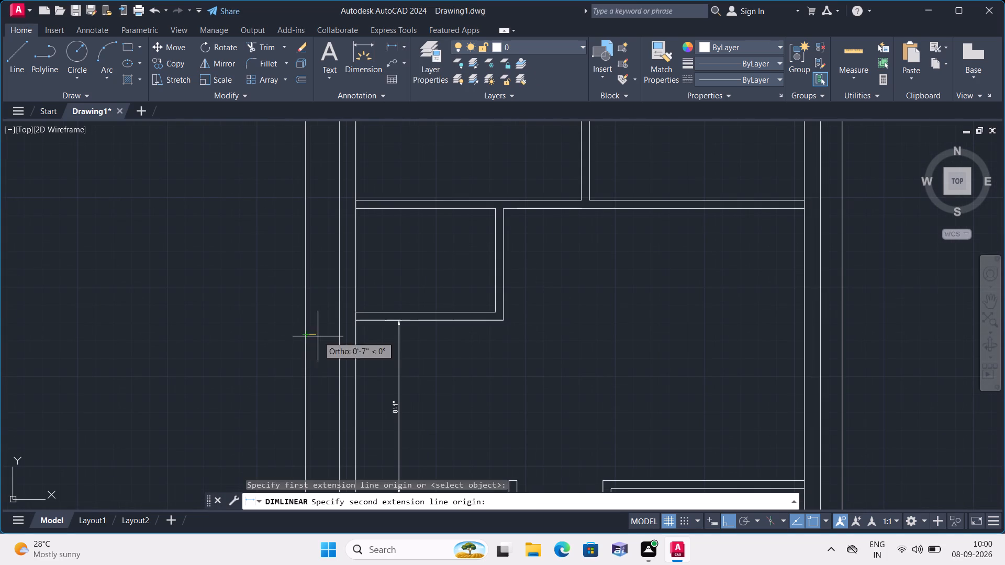
click(344, 336)
click(333, 311)
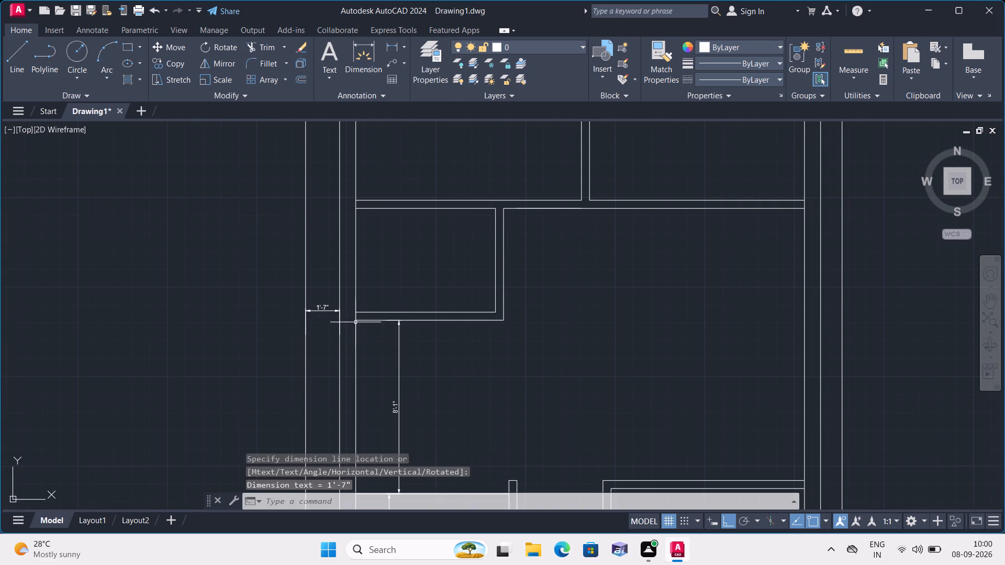
Add a linear dimension for the gap between the top outer wall and the top boundary line.
scroll(366, 327, down, 1)
click(403, 42)
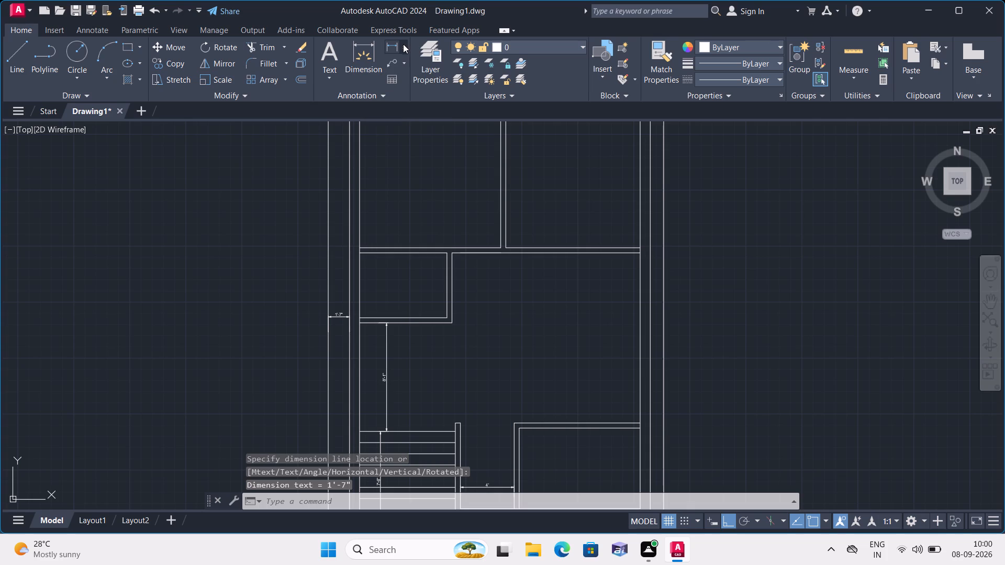
click(418, 69)
middle_drag(445, 174, 362, 393)
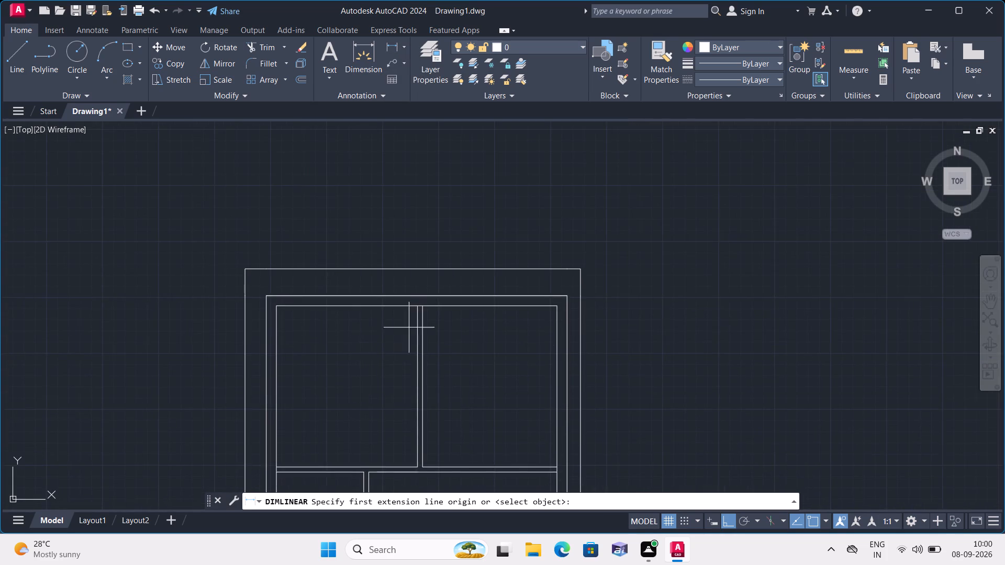
scroll(425, 297, up, 1)
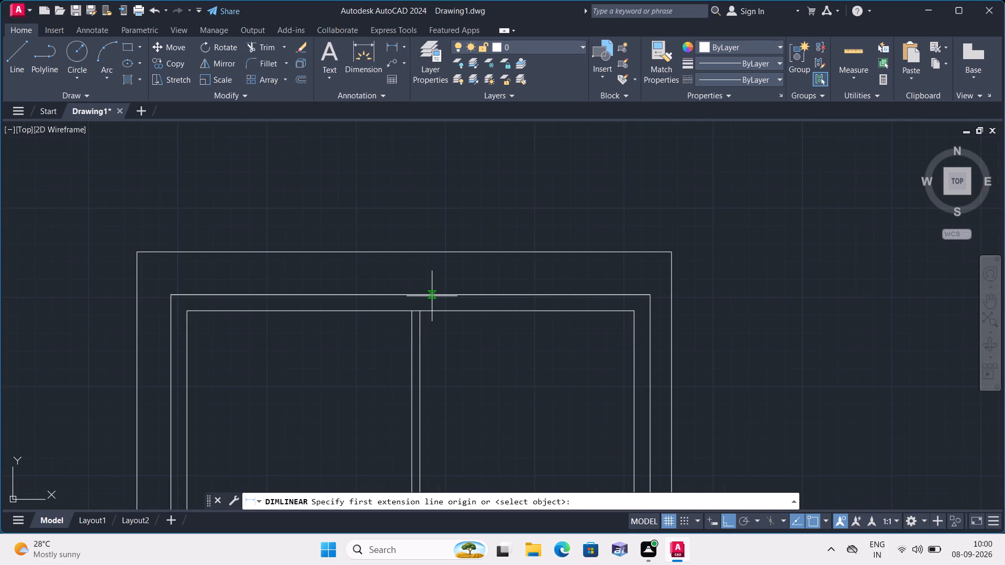
click(432, 296)
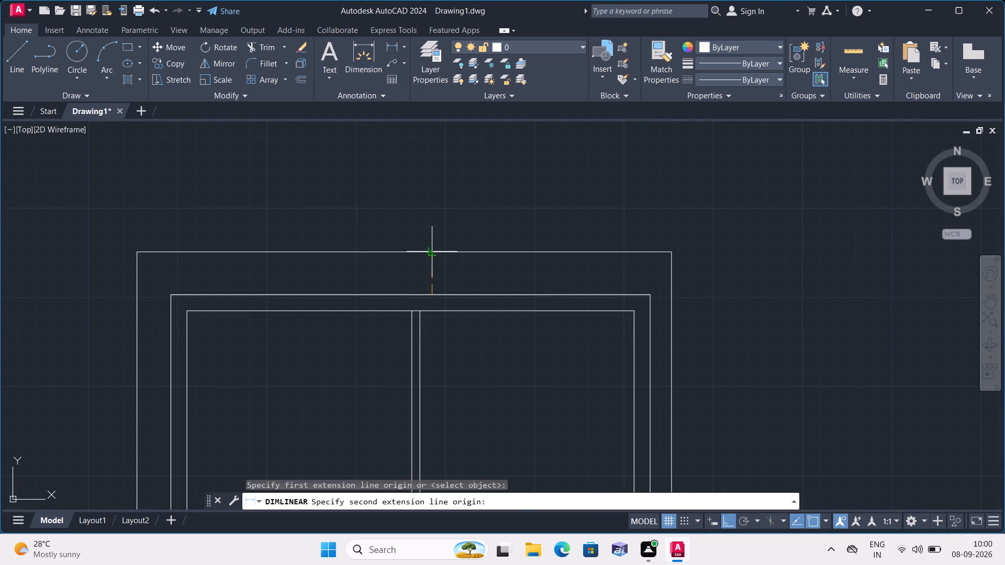
click(430, 253)
click(413, 273)
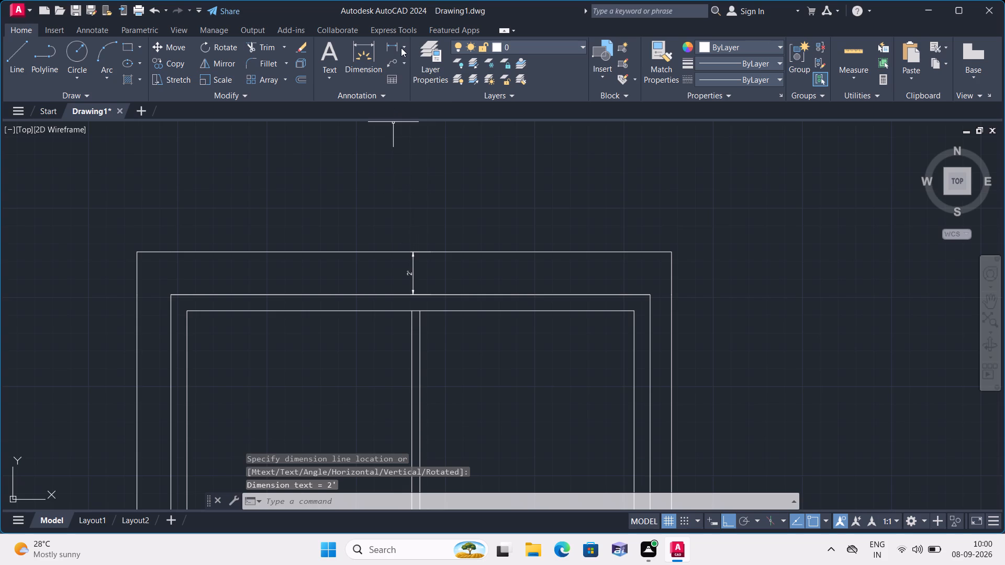
Add a linear dimension for the gap between the right outer wall and the right boundary line, near the top-right room.
click(404, 45)
click(419, 65)
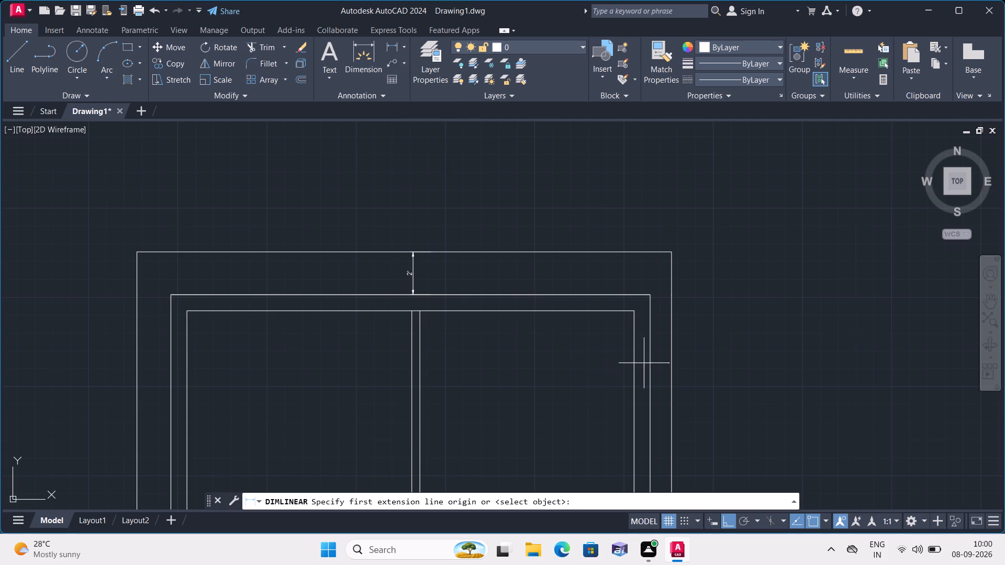
click(650, 366)
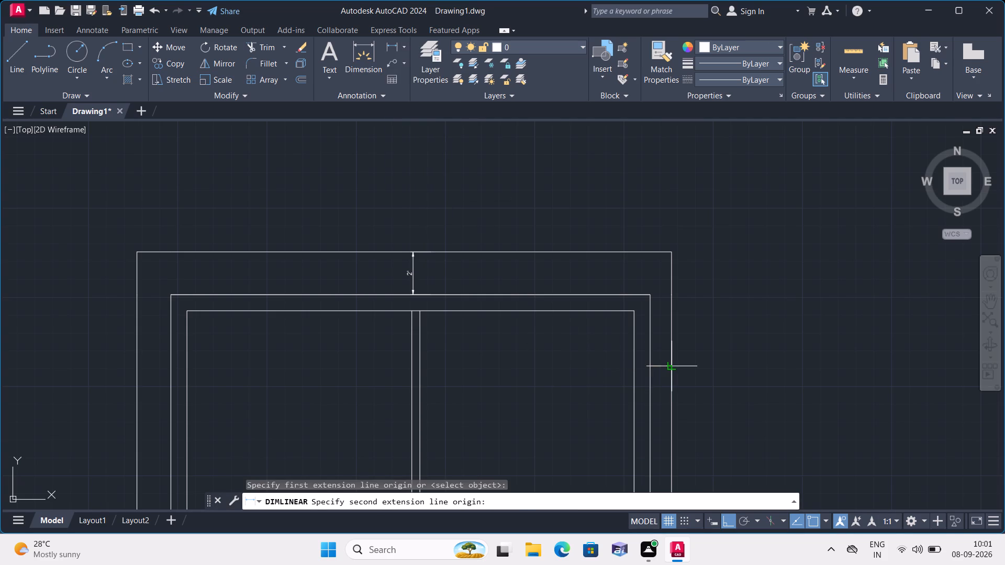
click(674, 369)
scroll(673, 365, up, 2)
click(638, 331)
Measure the distance from the lower right room's outer bottom wall to the bottom boundary line without placing a dimension.
scroll(644, 355, down, 2)
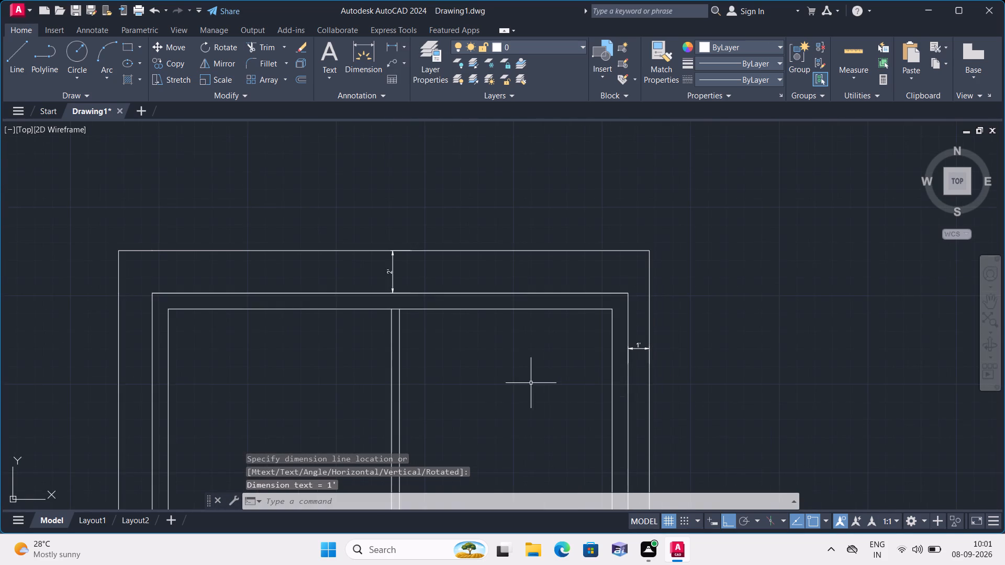
middle_drag(531, 383, 445, 229)
scroll(499, 298, down, 3)
scroll(431, 431, up, 3)
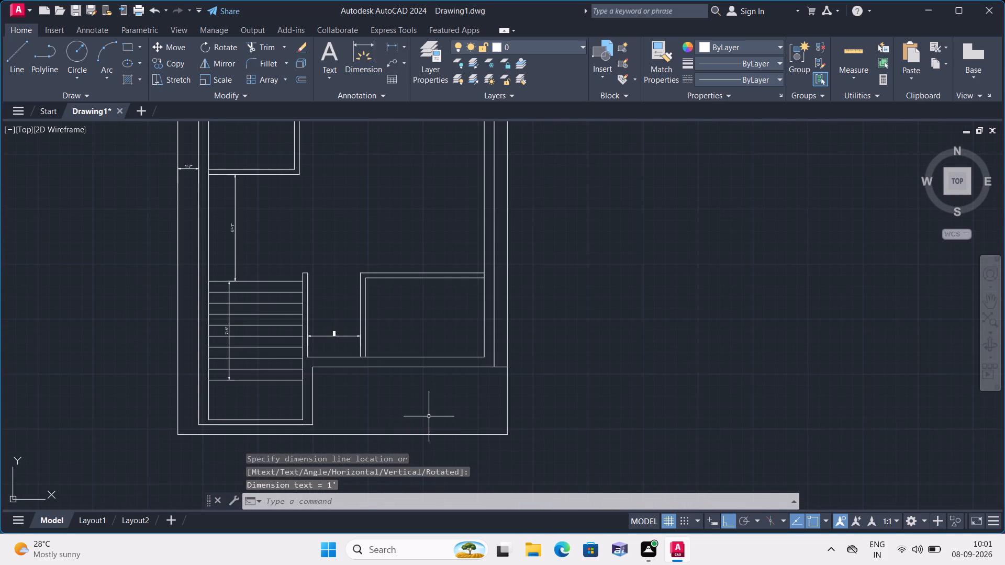
click(406, 43)
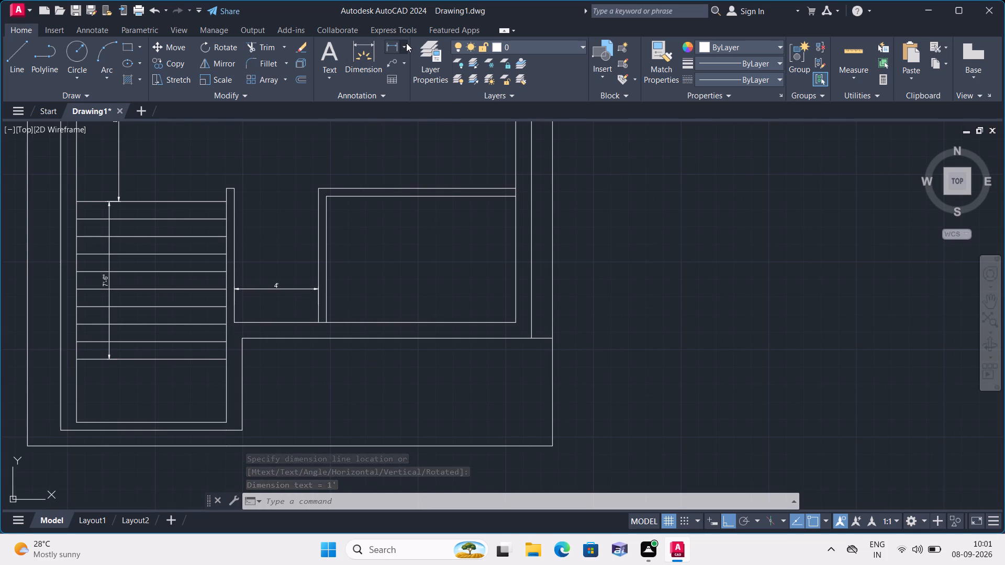
click(412, 66)
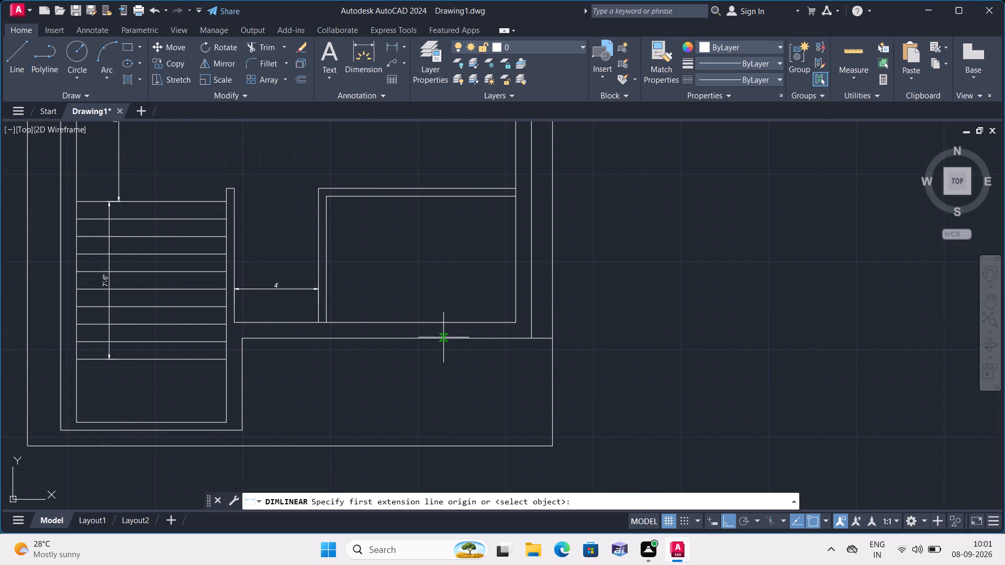
click(443, 338)
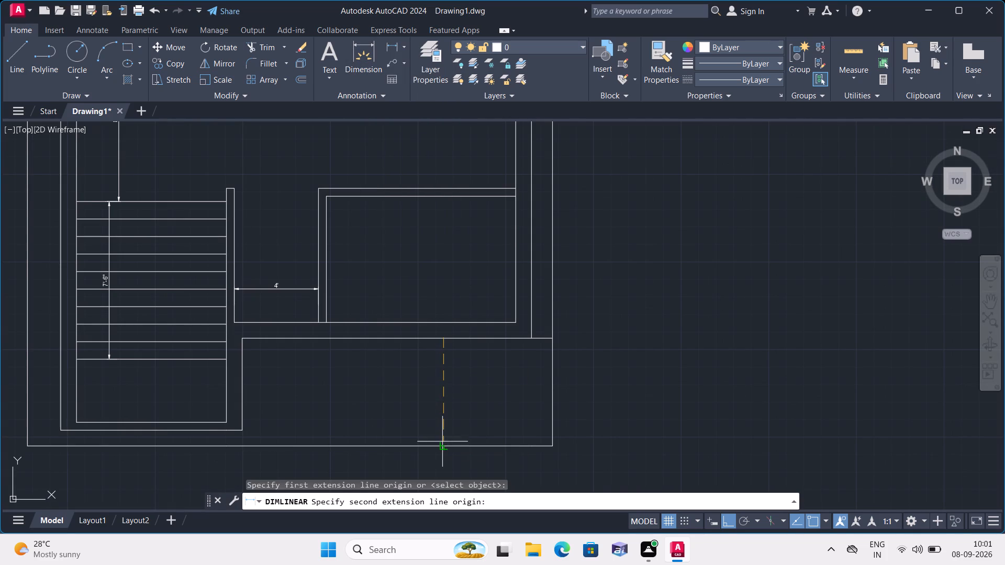
click(442, 444)
scroll(456, 415, up, 3)
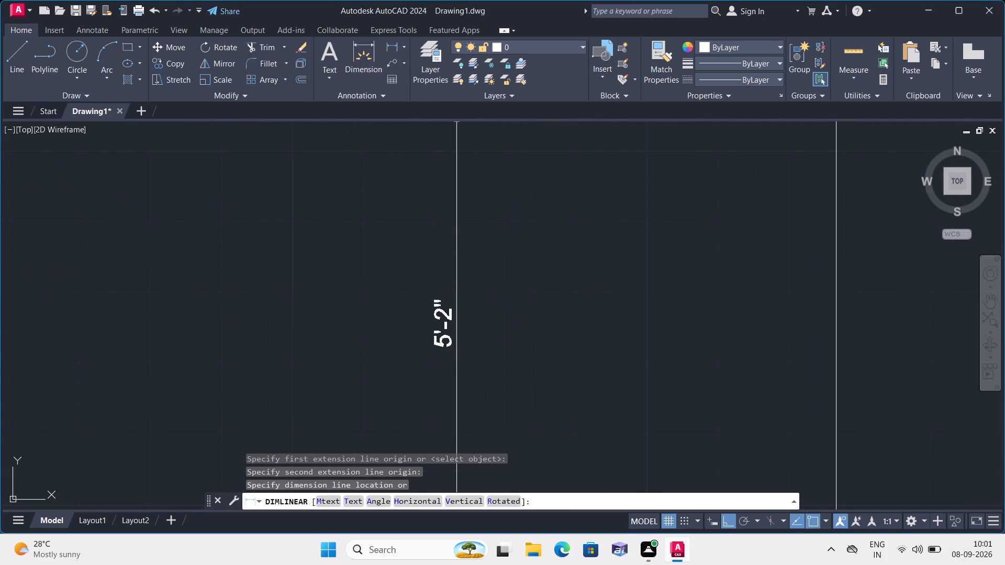
scroll(456, 414, down, 2)
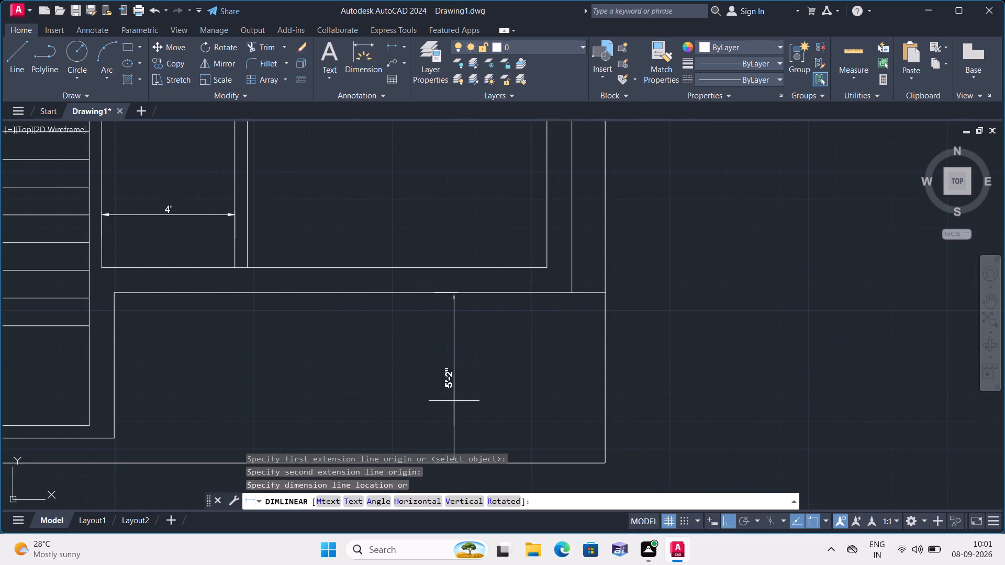
key(Escape)
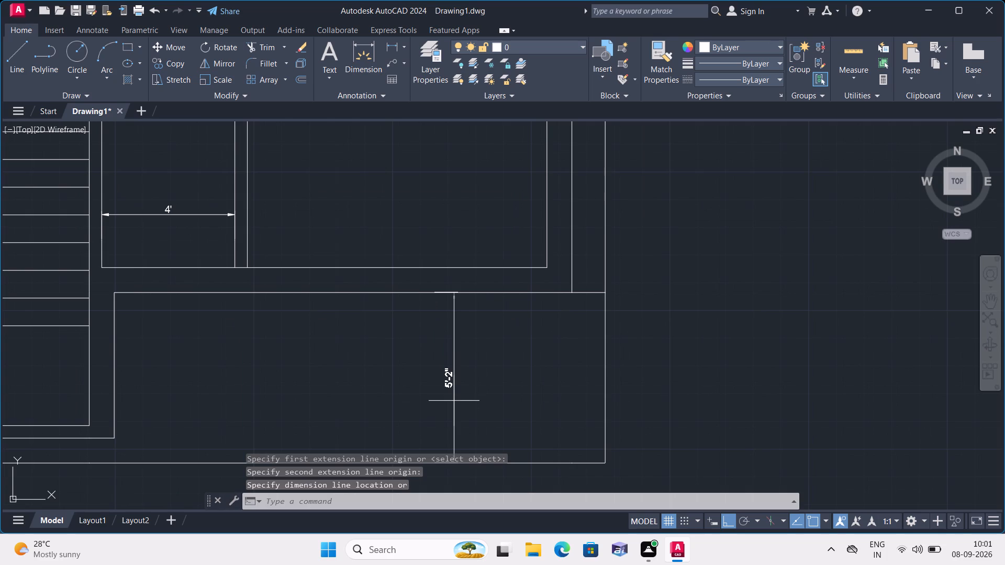
Add a vertical linear dimension from the lowest stair line to the stair room's inner bottom wall.
scroll(415, 388, down, 1)
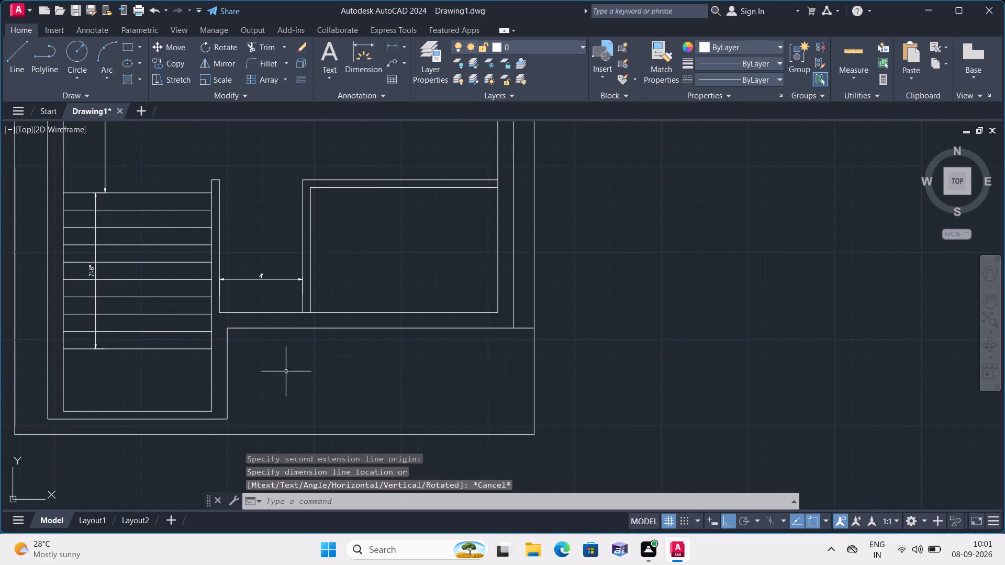
middle_drag(153, 379, 249, 388)
key(space)
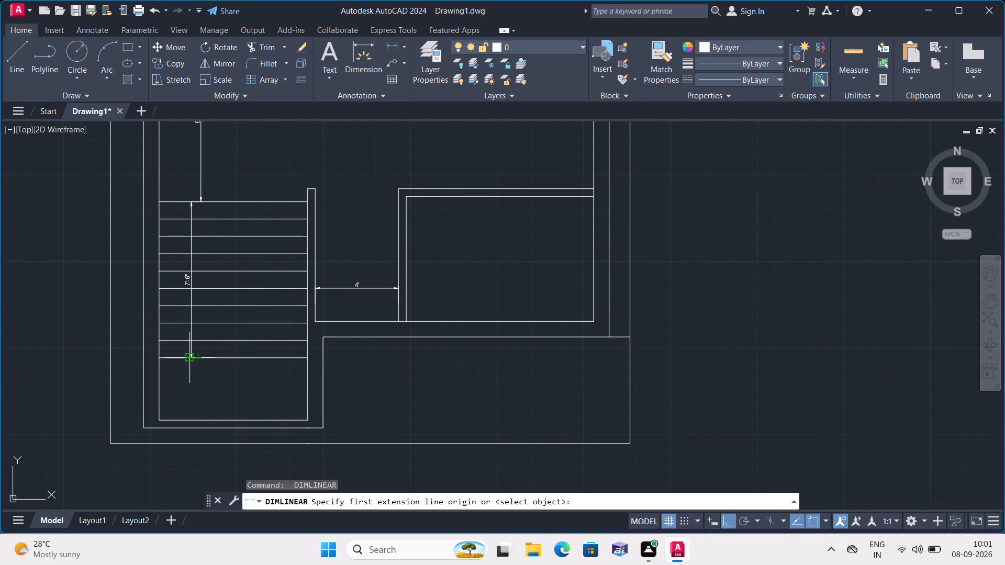
click(188, 358)
click(190, 419)
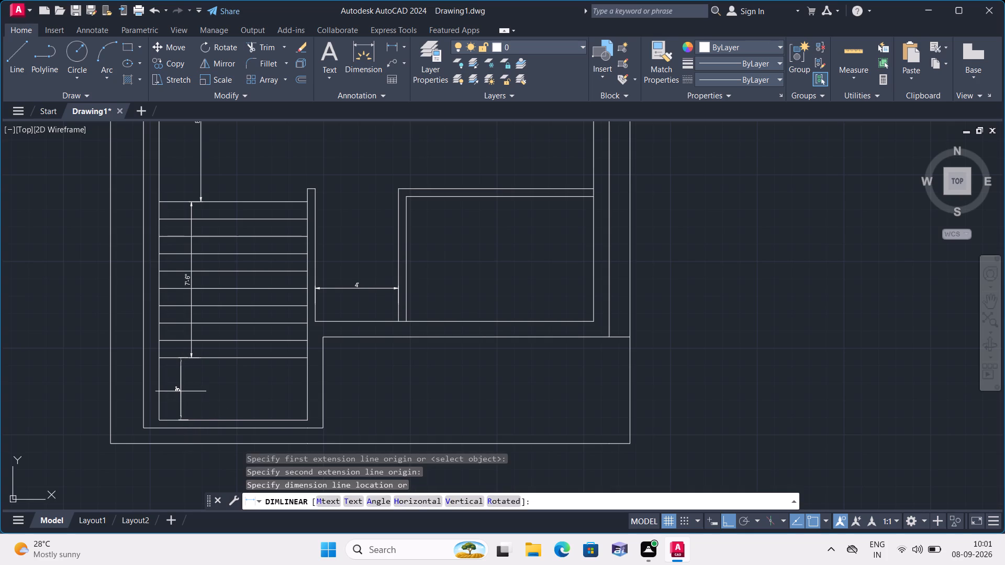
click(181, 391)
Measure the stair room's inner width below the lowest stair line without placing a dimension.
key(space)
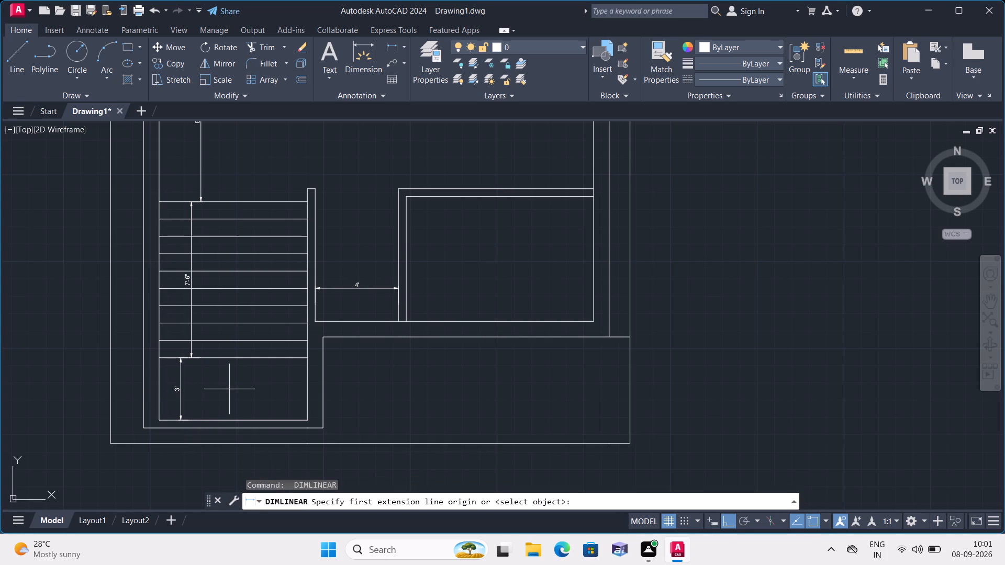
click(159, 406)
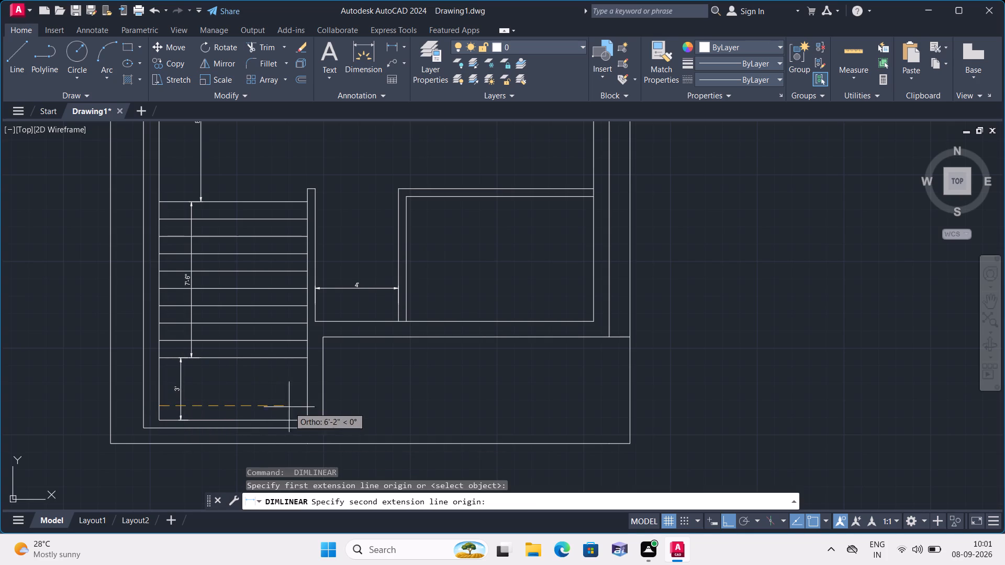
click(310, 406)
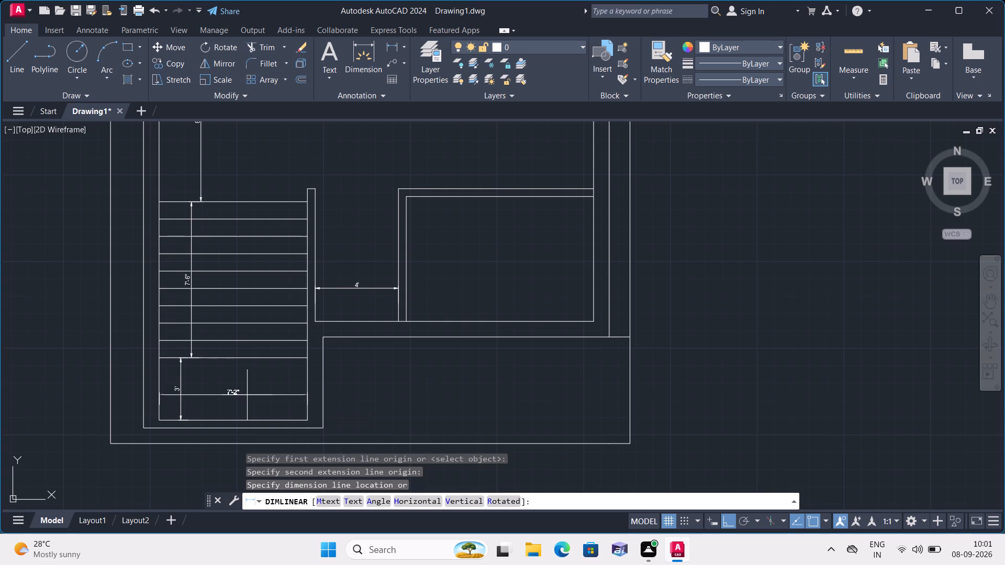
key(Escape)
Offset the stair room's inner right wall line by 3'6" into the stair flight to form a vertical dividing line.
scroll(239, 394, down, 1)
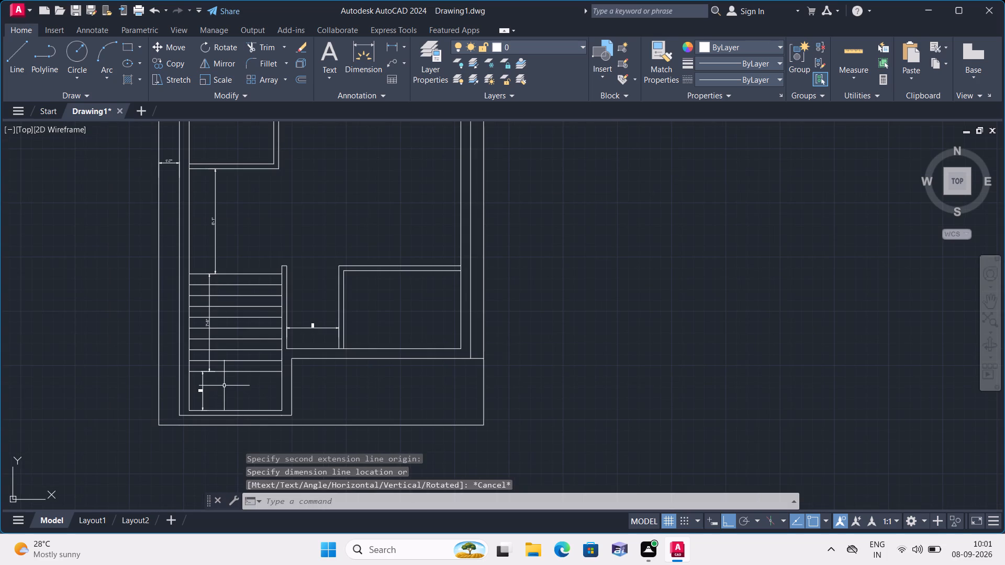
scroll(229, 382, up, 1)
scroll(230, 390, down, 1)
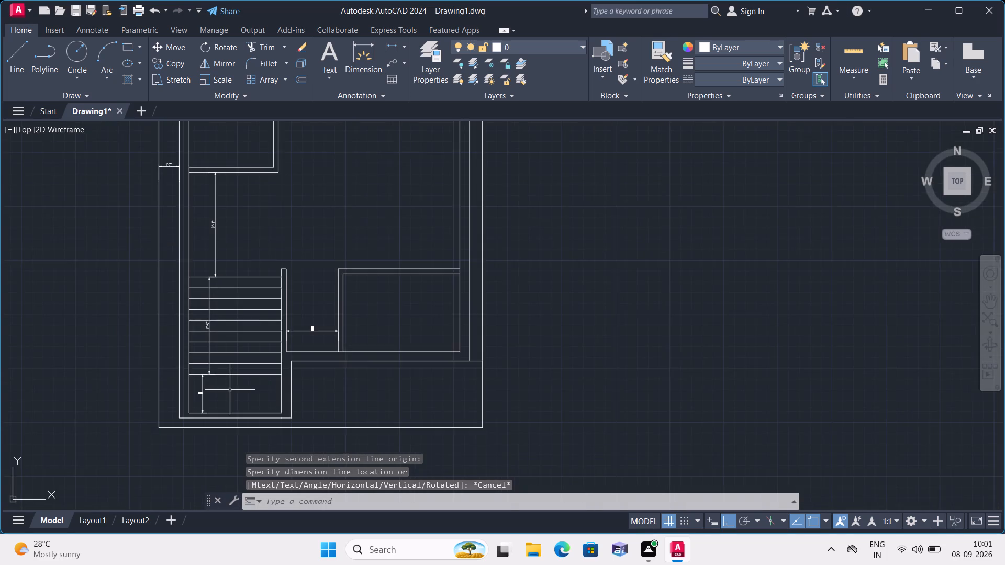
middle_drag(229, 392, 226, 432)
text(offzset)
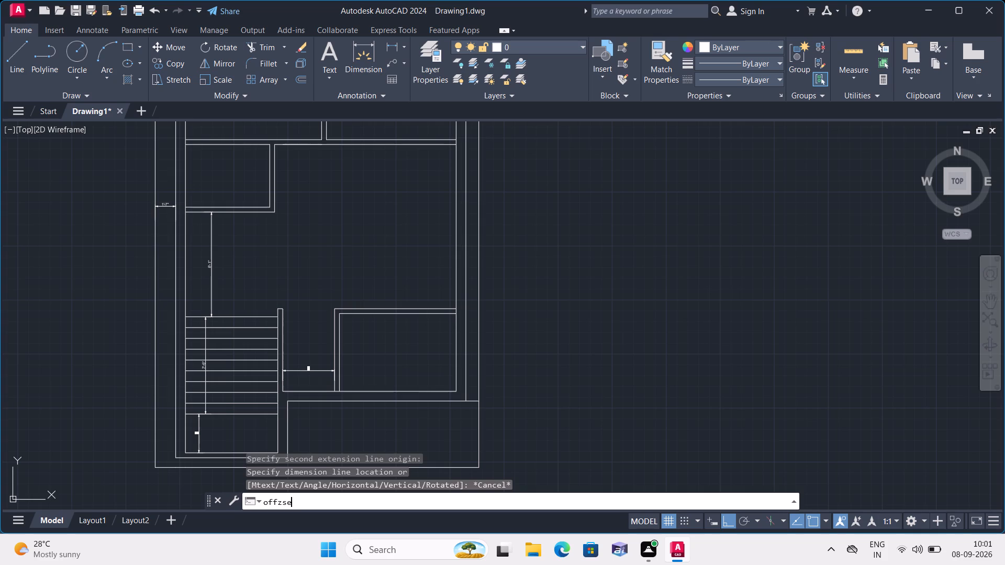
key(space)
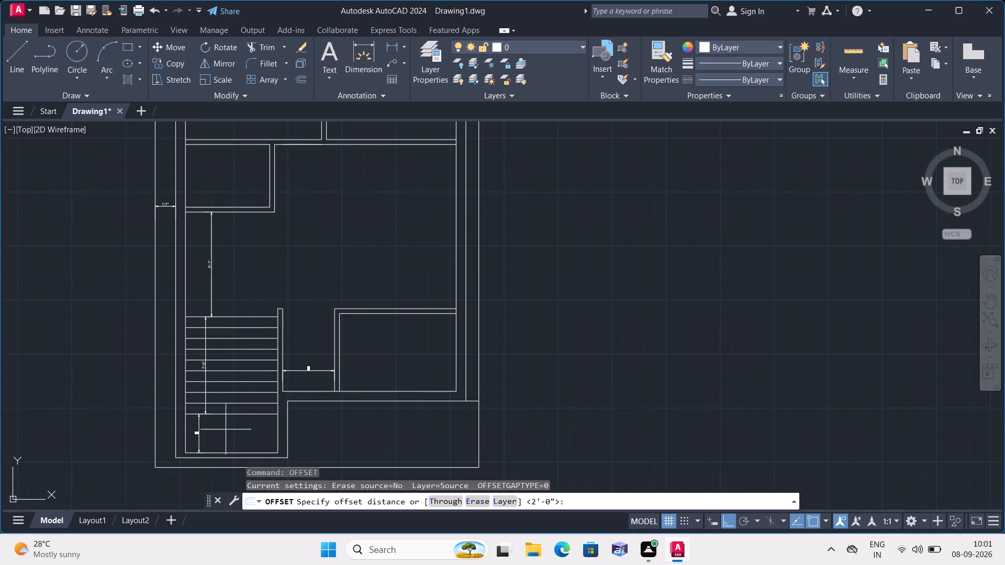
key(6)
key(BackSpace)
key(3)
key(apostrophe)
text(6")
key(space)
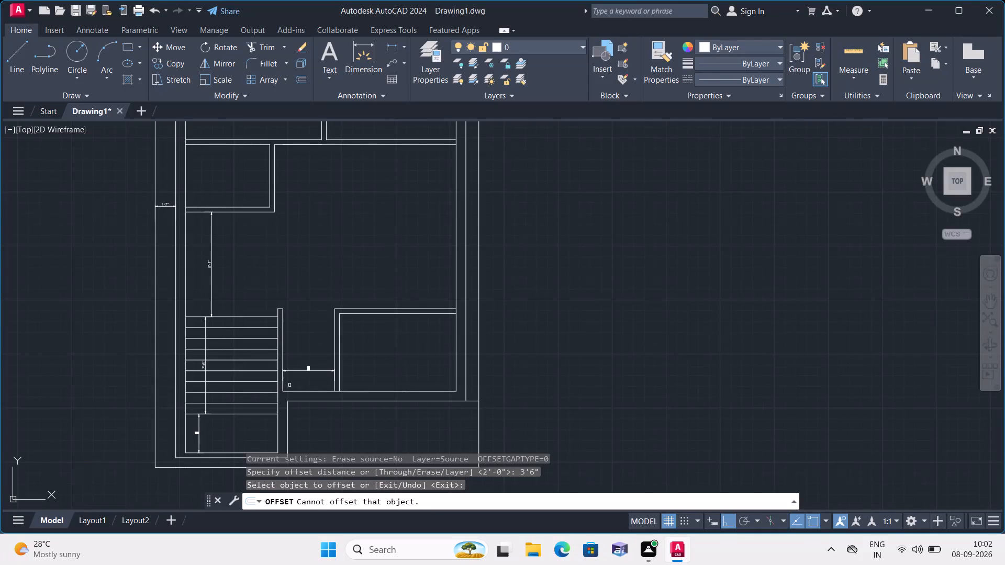
click(278, 376)
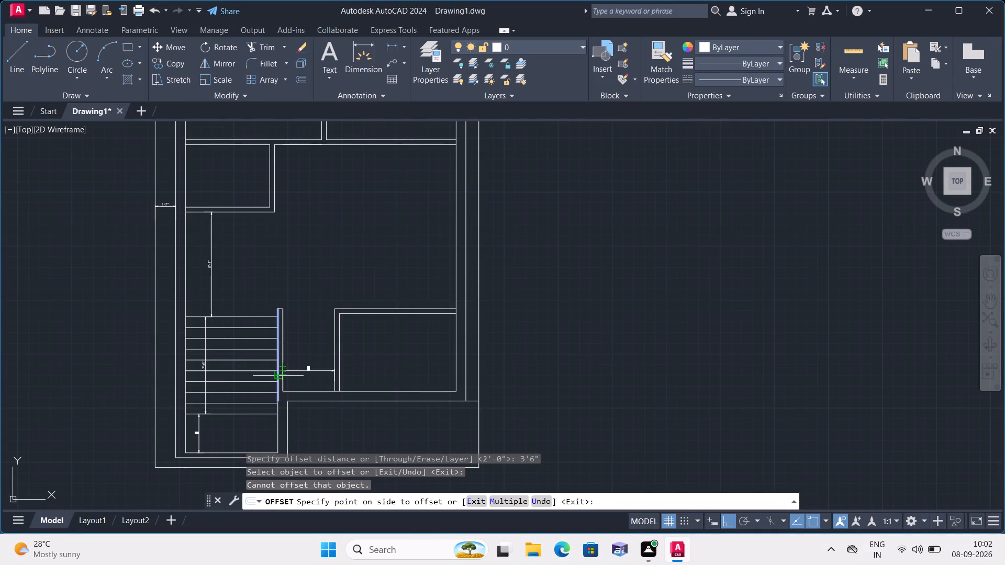
click(241, 391)
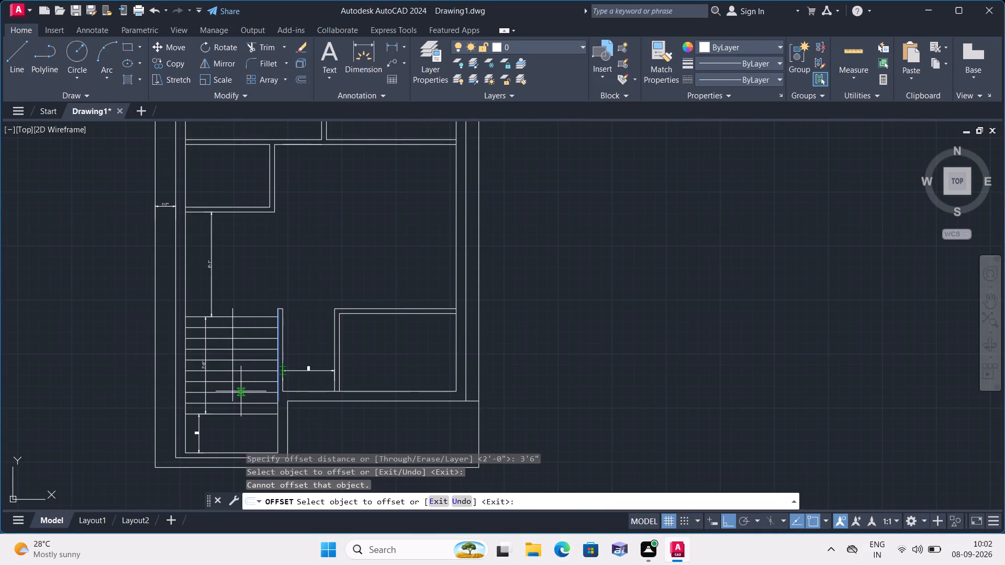
click(233, 387)
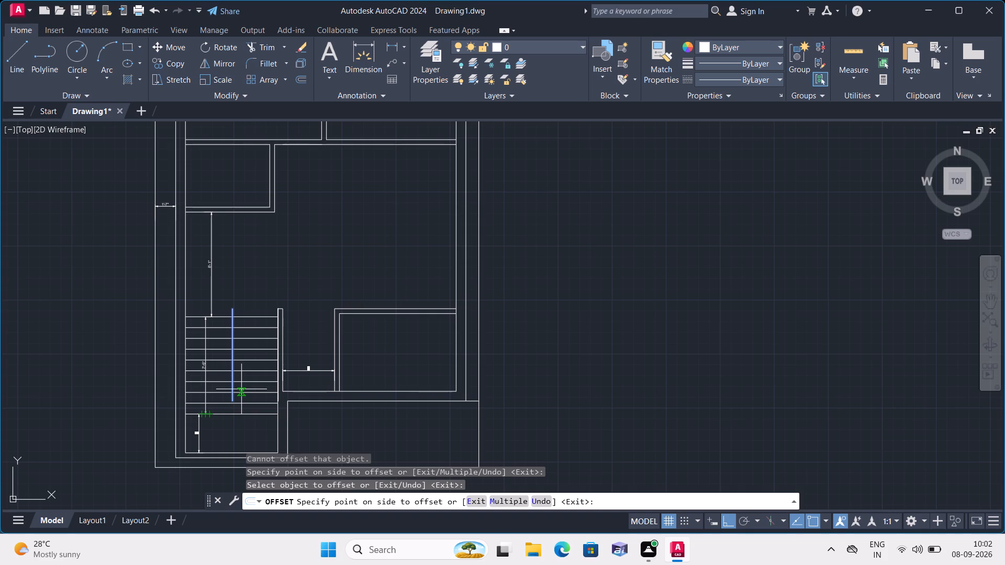
key(Escape)
Extend the vertical dividing line's lower end down to the lowest stair line.
scroll(245, 406, up, 1)
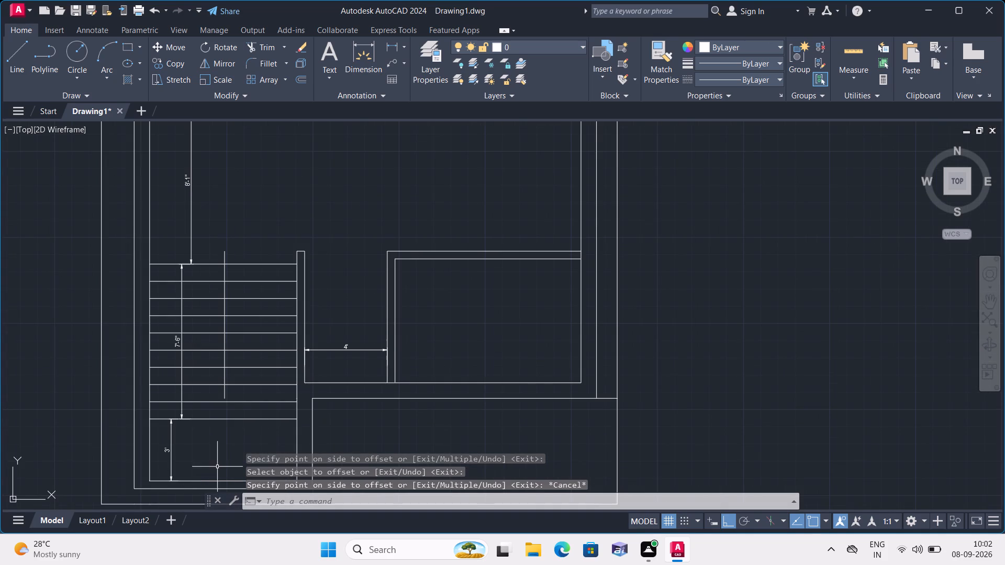
middle_click(227, 458)
scroll(227, 458, up, 1)
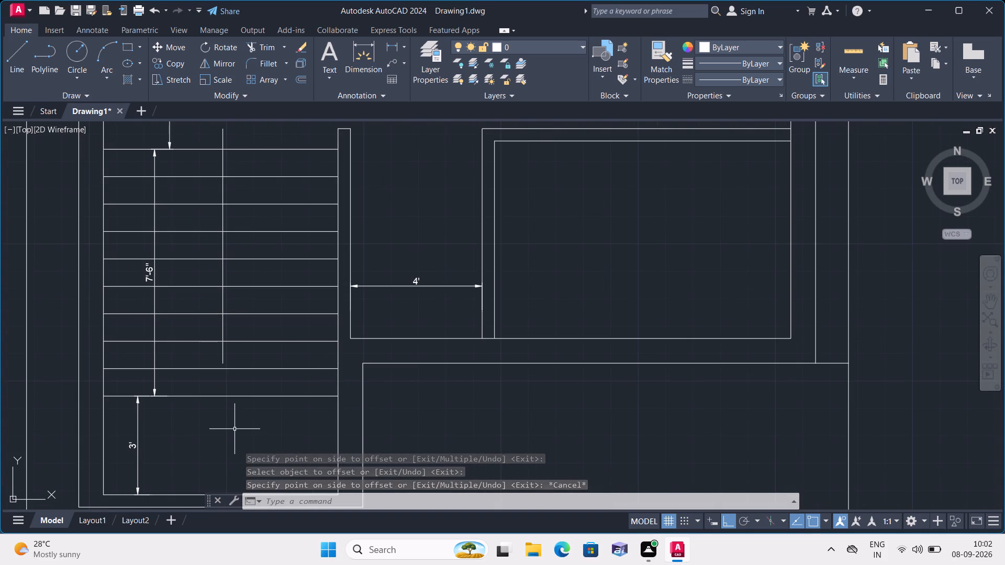
text(ex)
key(space)
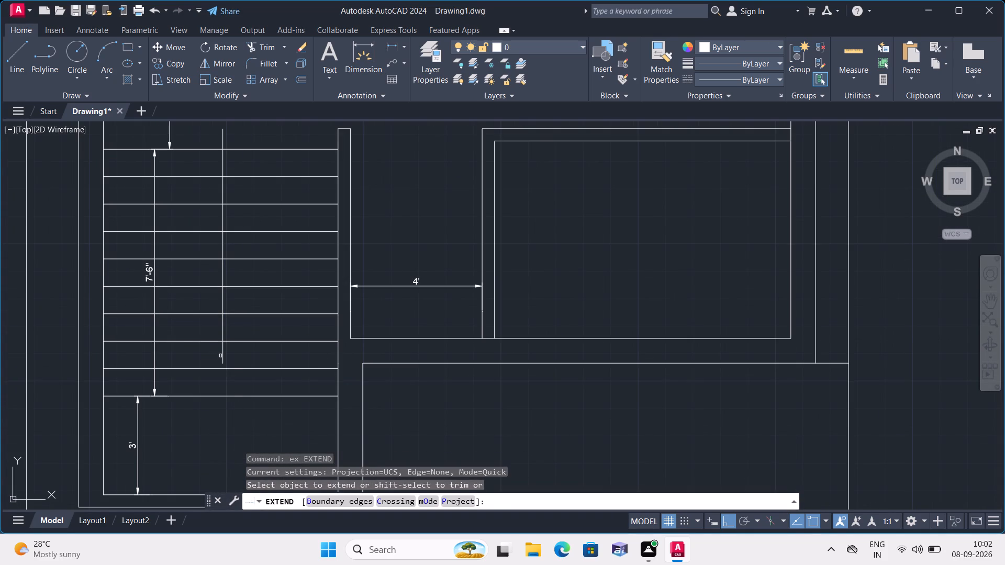
key(space)
click(220, 356)
click(230, 359)
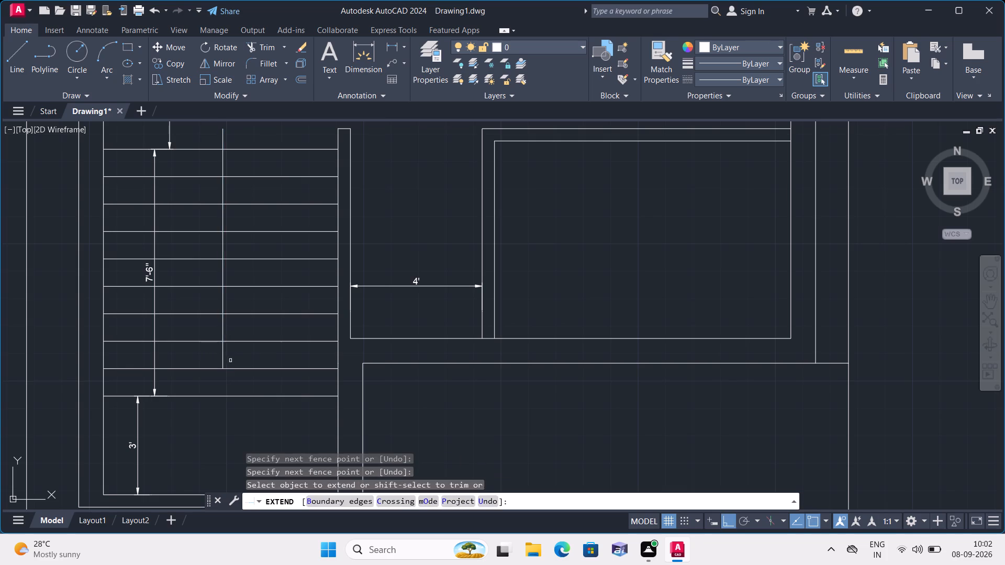
click(219, 358)
click(231, 362)
scroll(231, 362, down, 1)
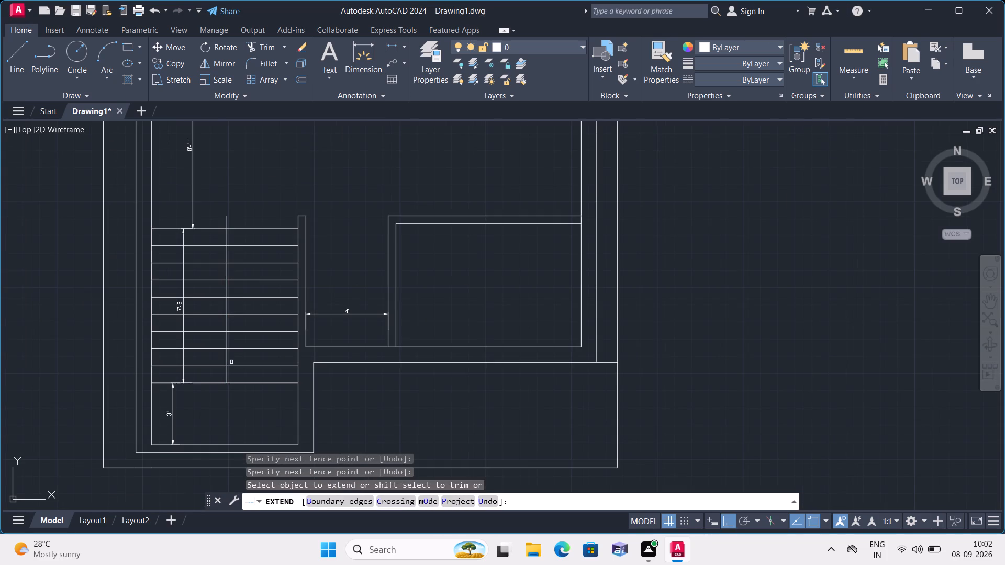
scroll(240, 363, down, 1)
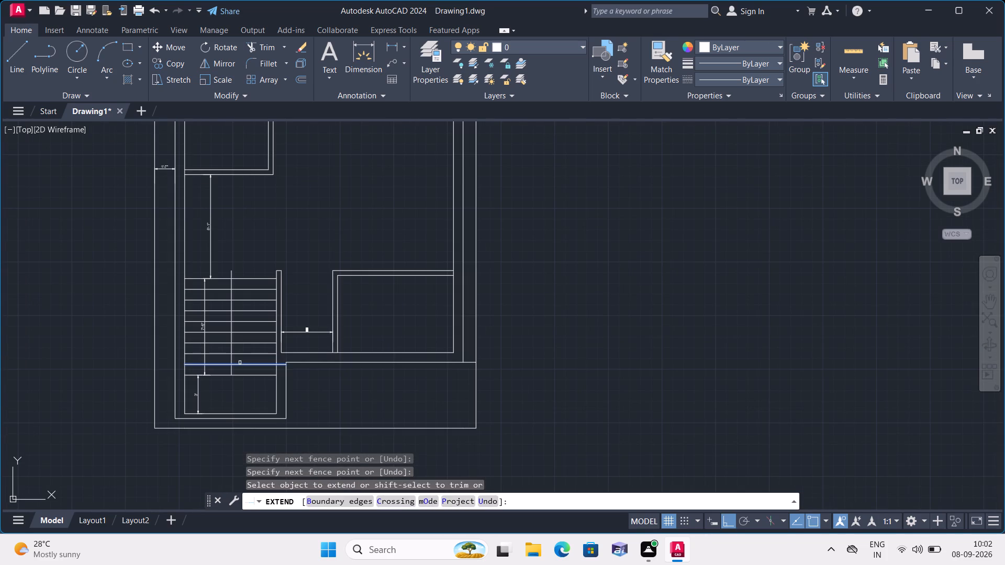
key(Escape)
Trim the part of the dividing line that projects above the top stair line.
text(tr)
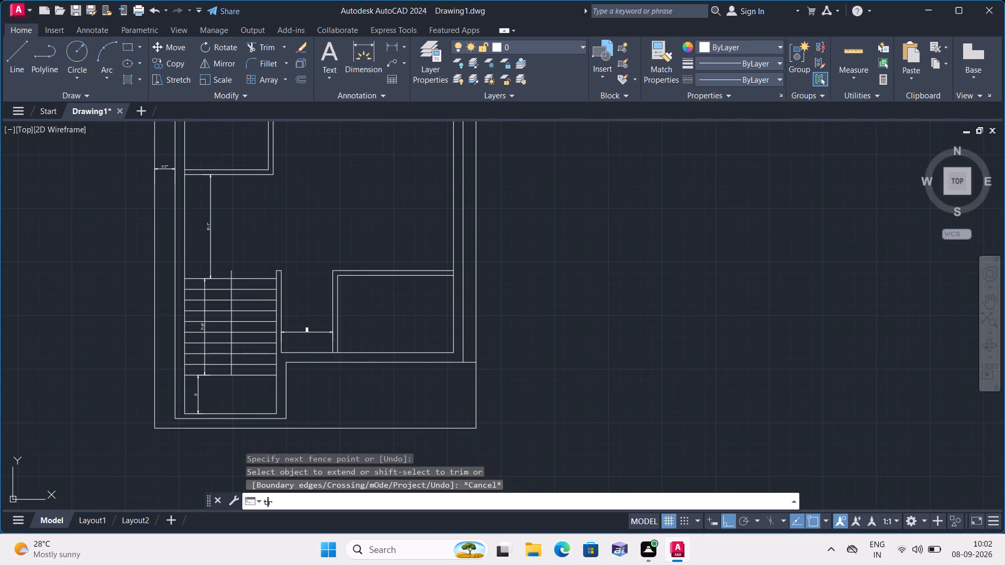
text(in)
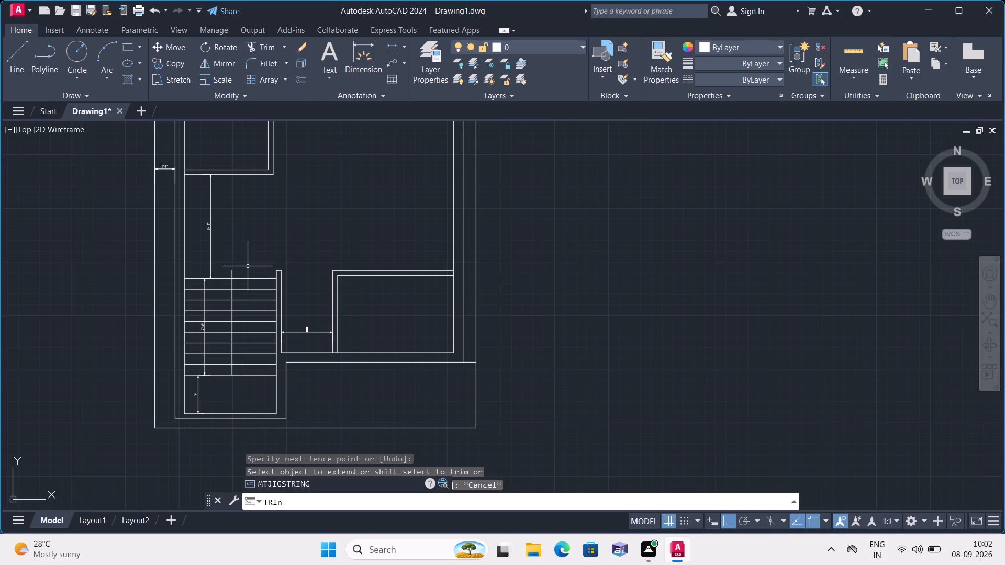
key(BackSpace)
text(m)
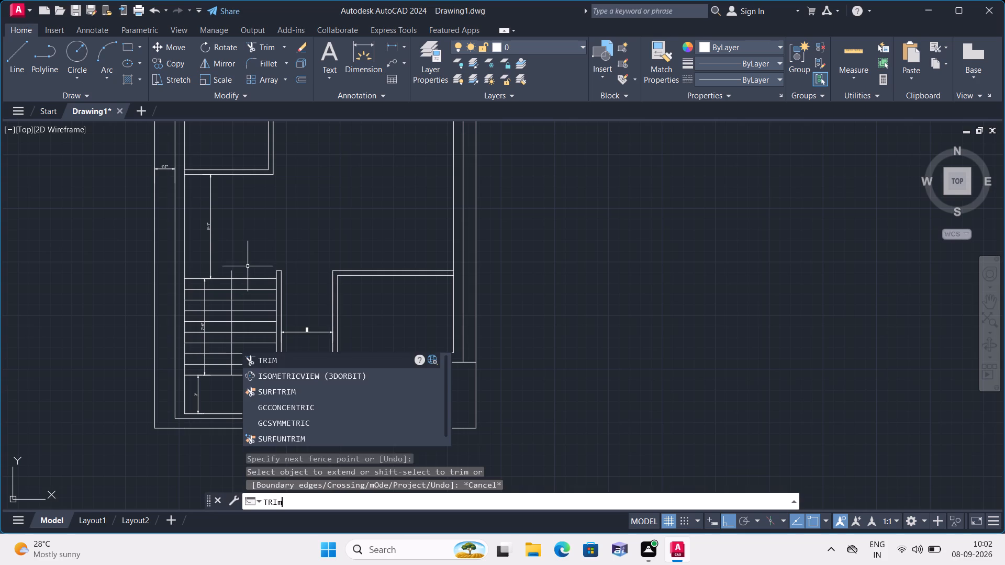
key(space)
scroll(226, 276, up, 1)
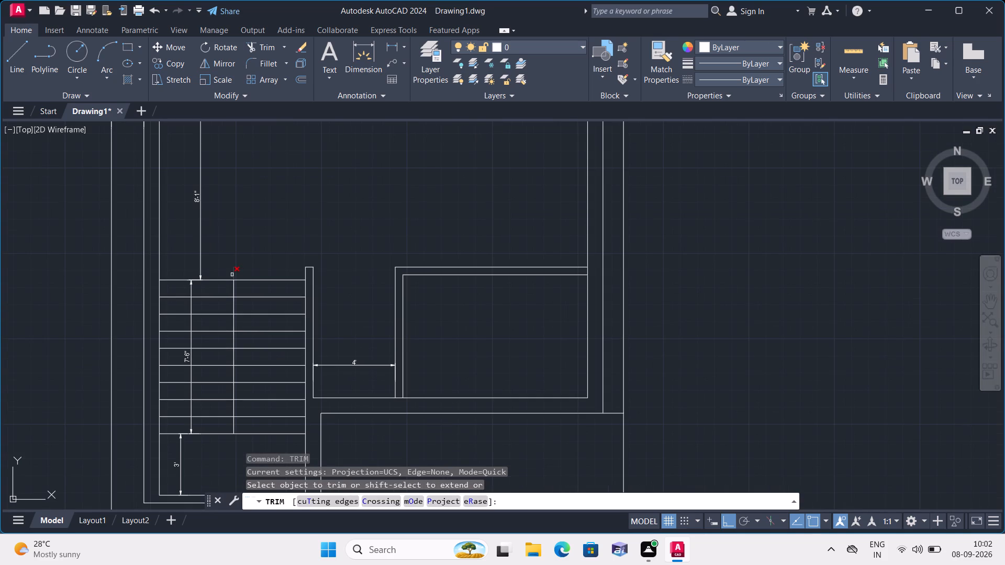
click(232, 275)
key(Escape)
Trim all the stair lines on the left side of the vertical dividing line, keeping the right half of the flight.
scroll(251, 252, down, 1)
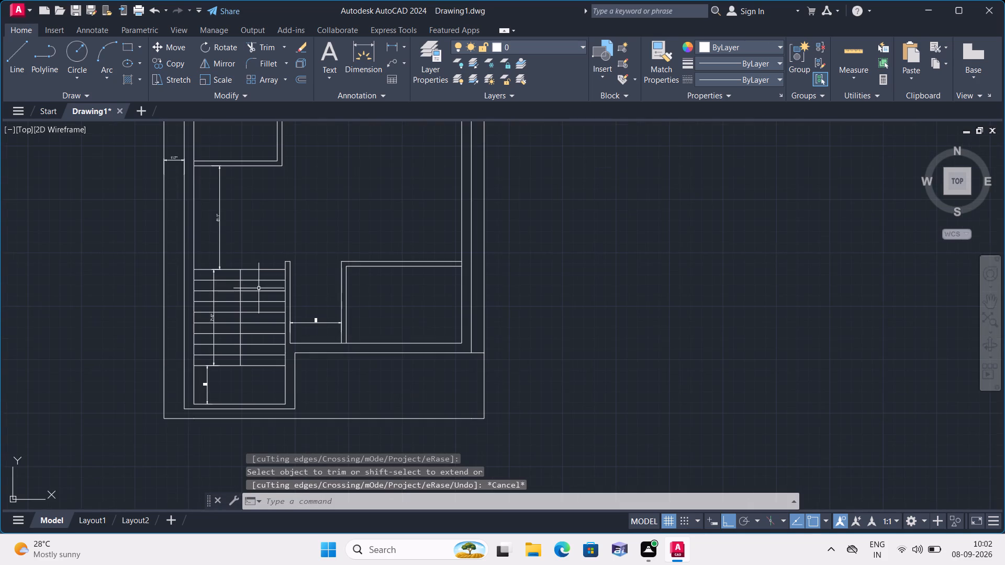
scroll(224, 397, up, 2)
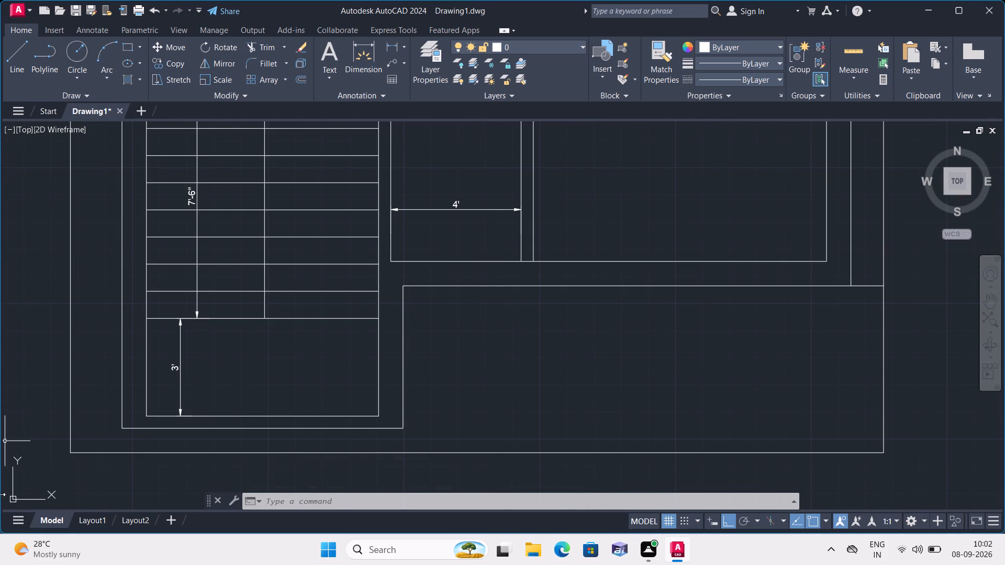
scroll(165, 469, down, 1)
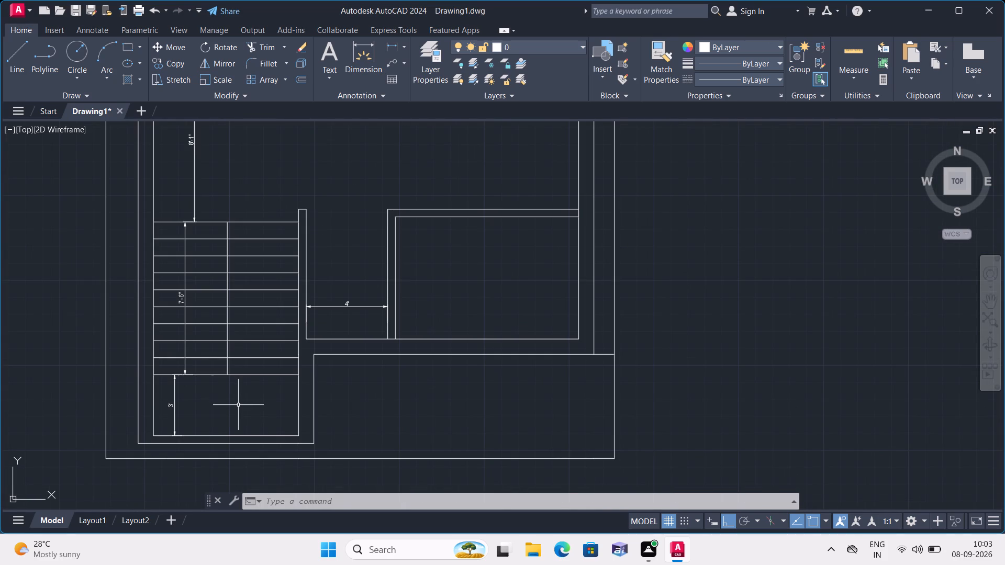
middle_drag(239, 406, 196, 423)
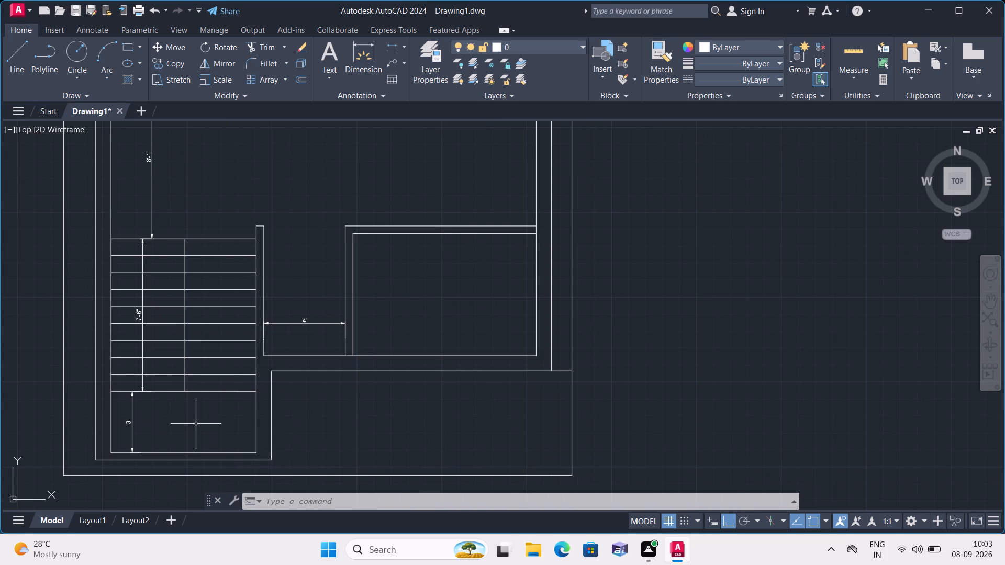
click(169, 398)
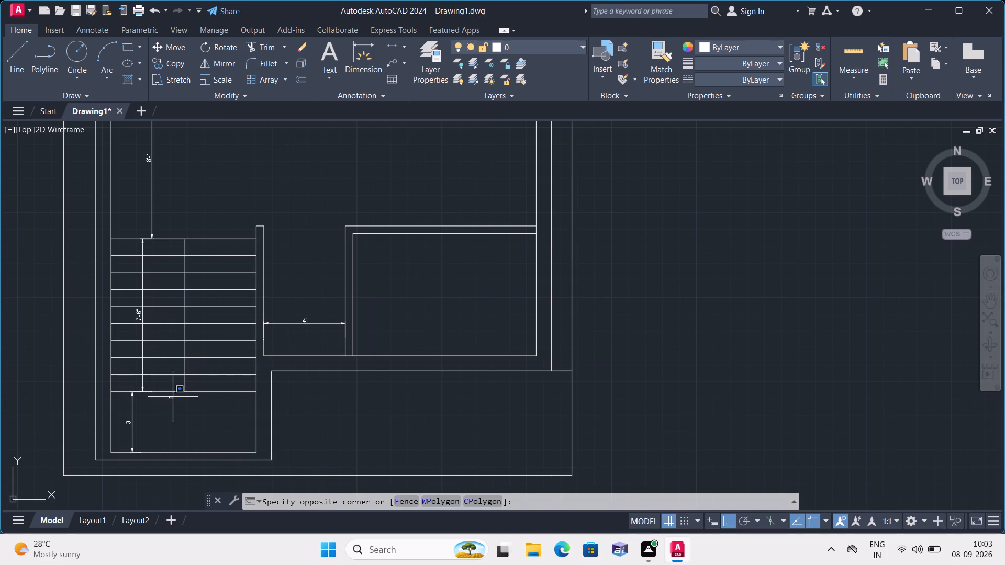
click(174, 407)
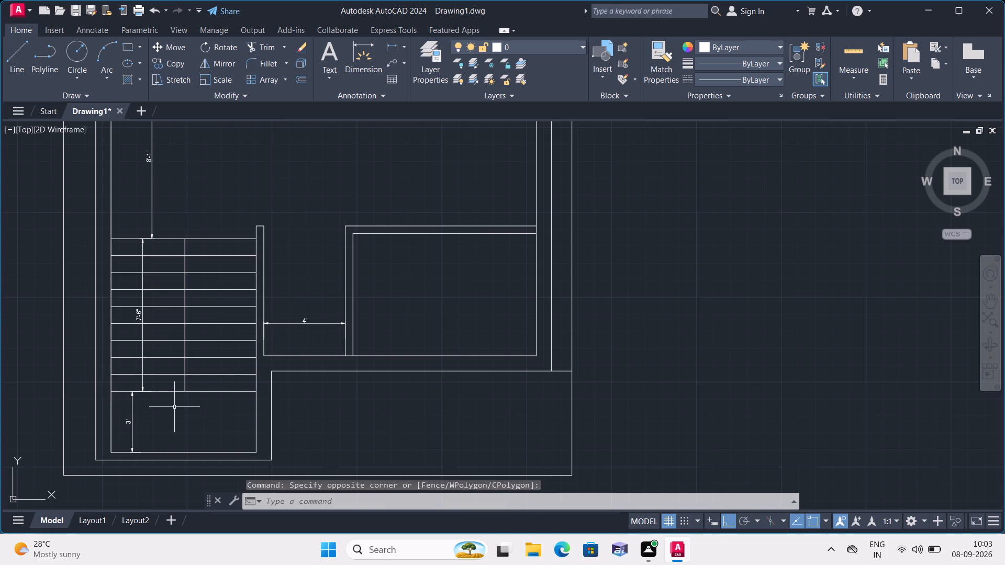
text(trim)
key(space)
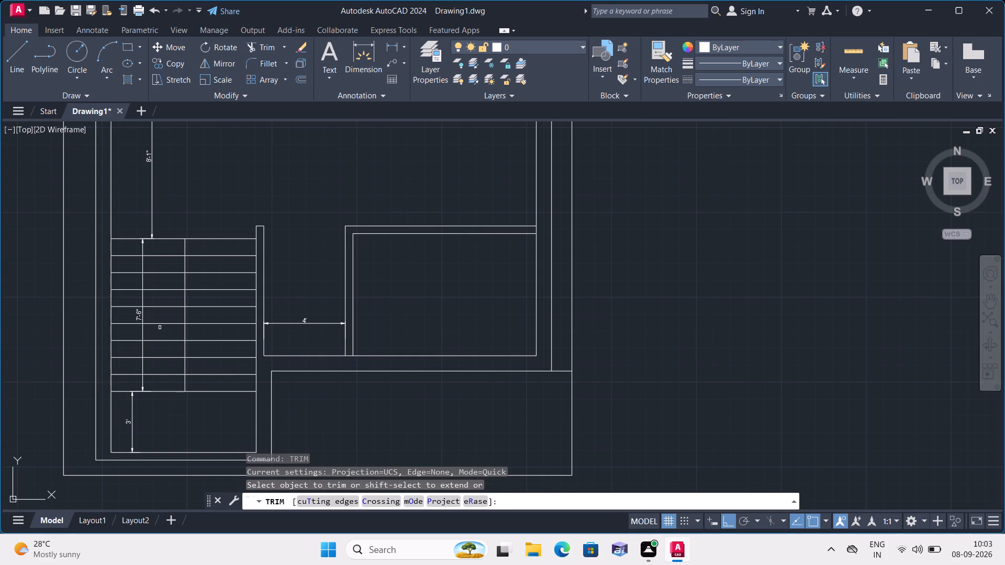
click(174, 234)
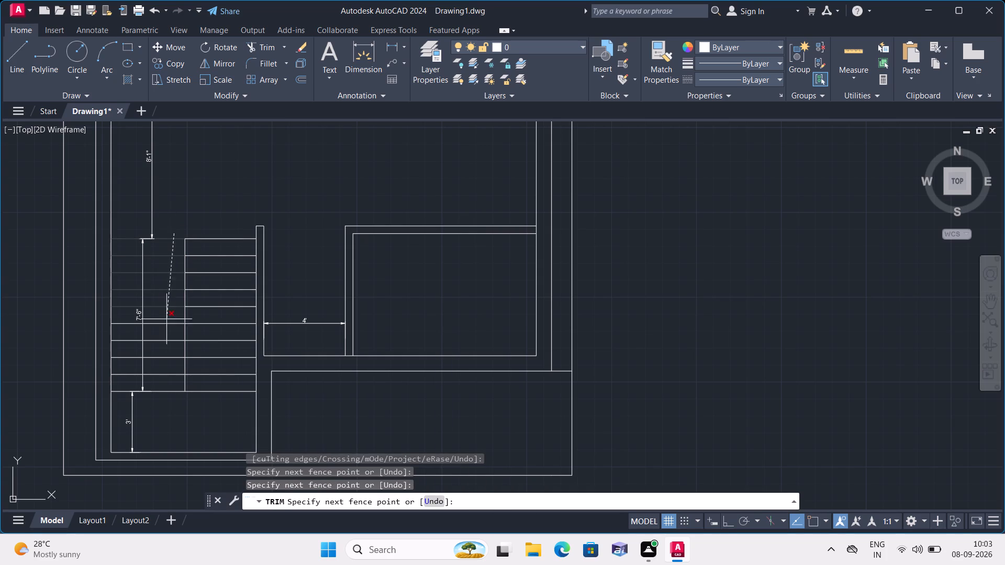
click(162, 394)
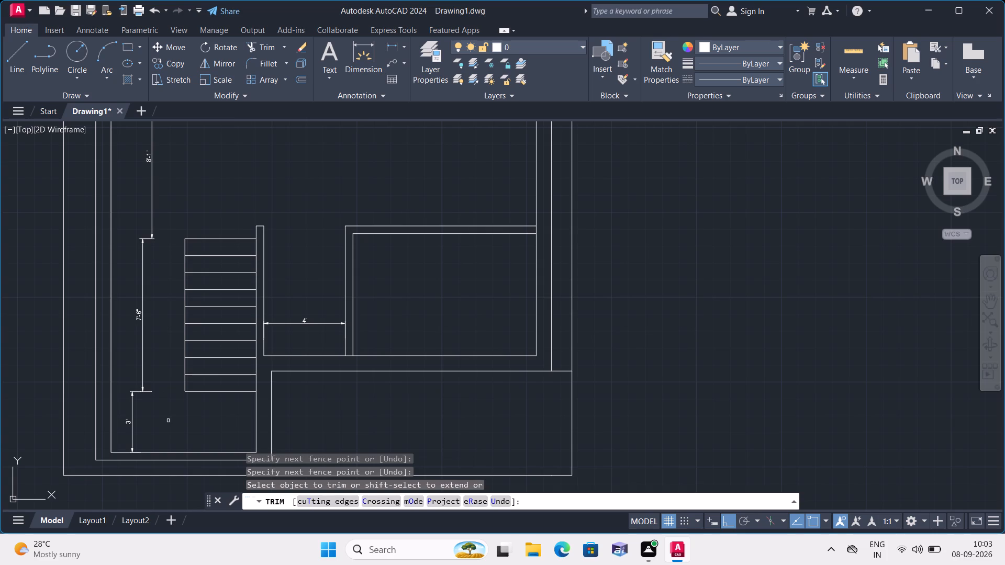
key(Escape)
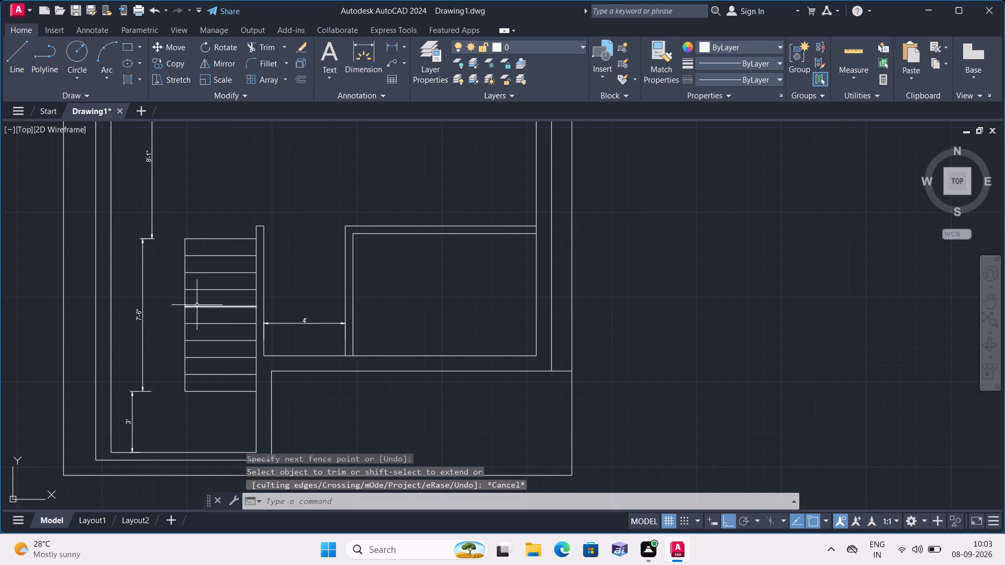
Delete the vertical dividing line along the left ends of the stair lines.
click(184, 251)
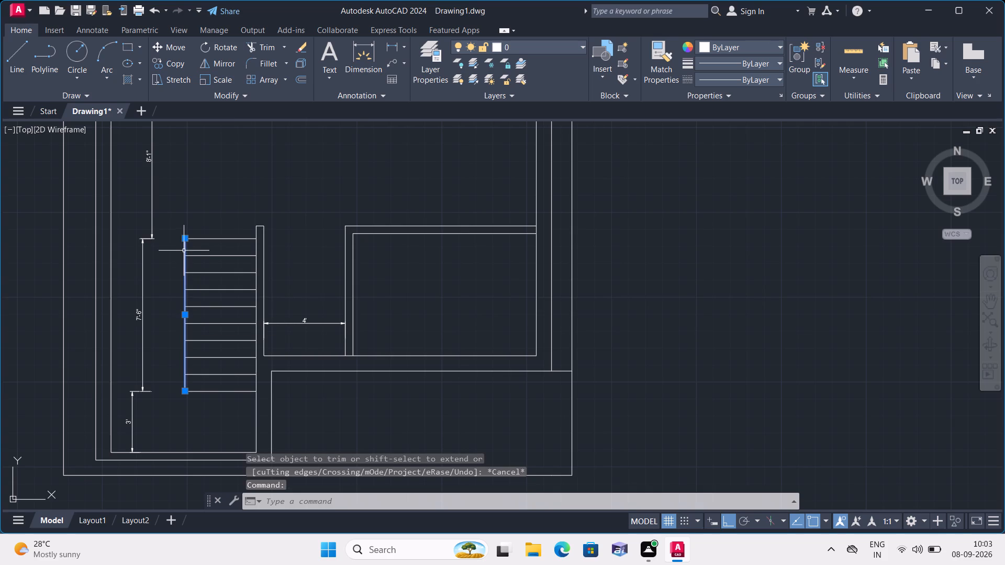
key(Delete)
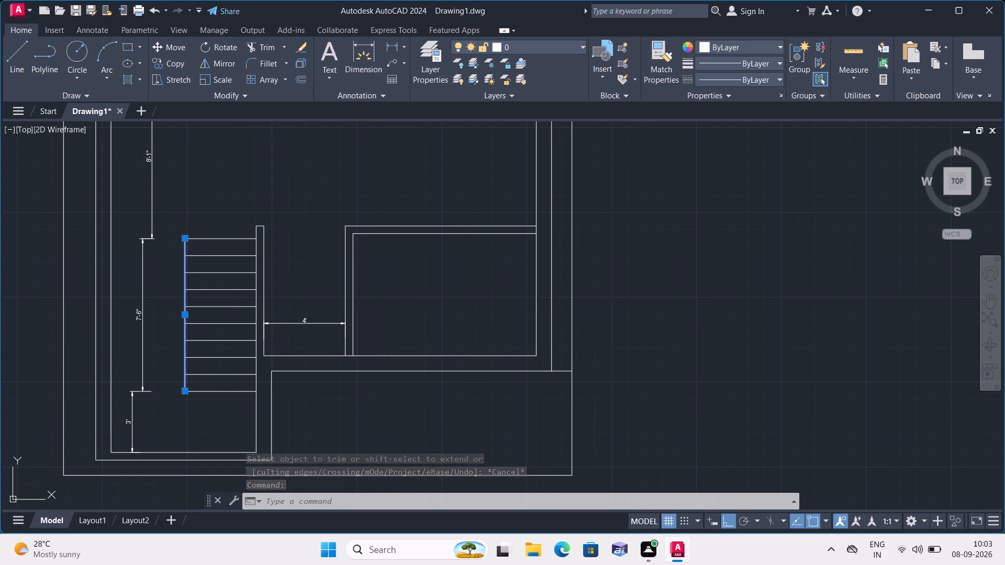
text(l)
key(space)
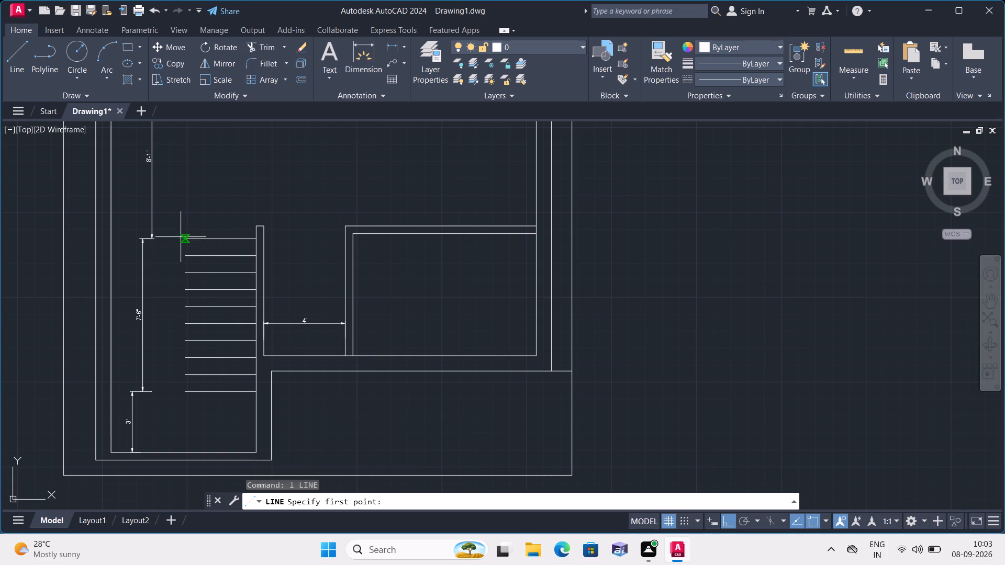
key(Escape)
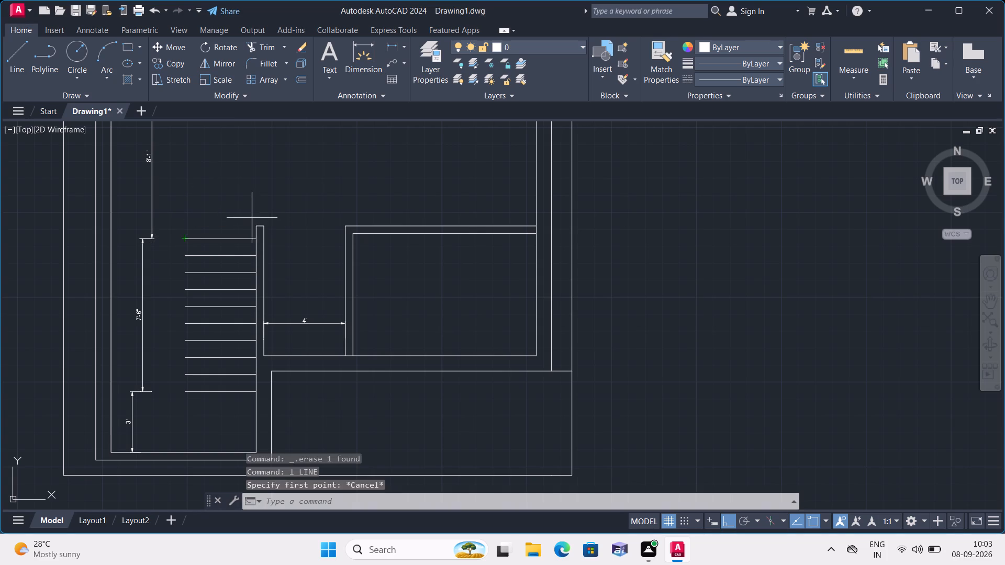
Draw a horizontal line from the top end of the wall beside the stairs across to the inner face of the left outer wall.
key(space)
click(255, 228)
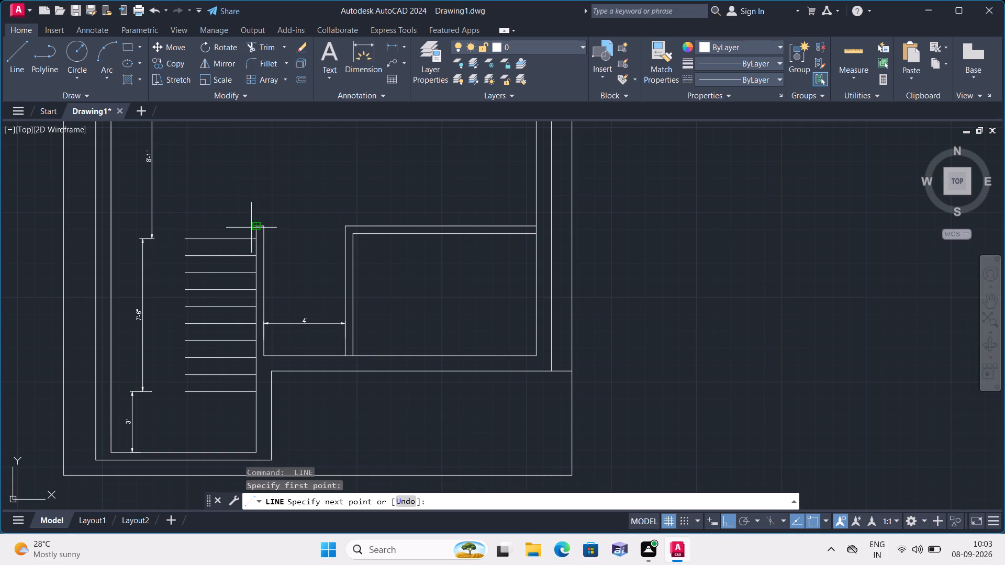
click(114, 224)
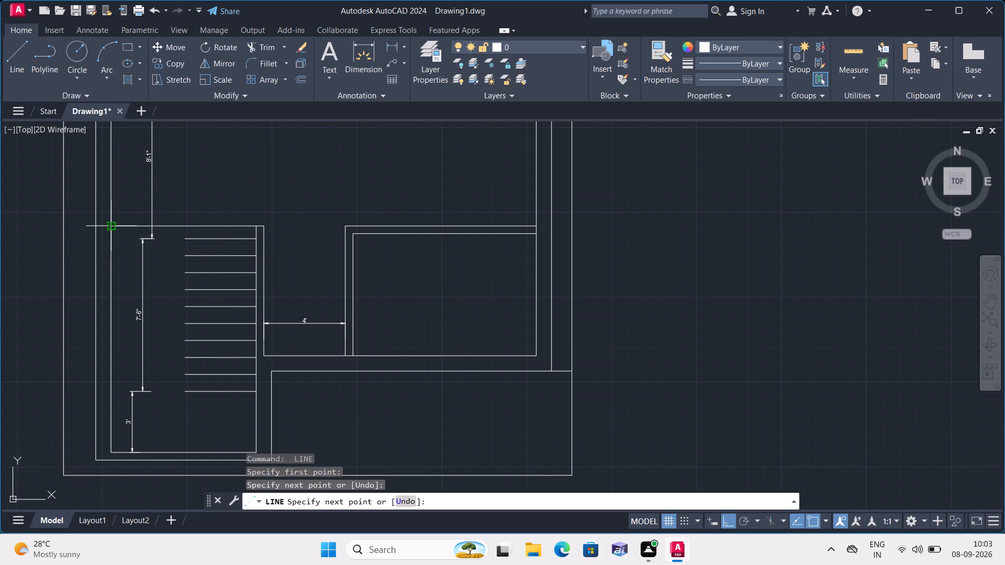
key(Escape)
Draw a vertical line from the midpoint of the new horizontal line down to the level of the lowest stair line.
key(space)
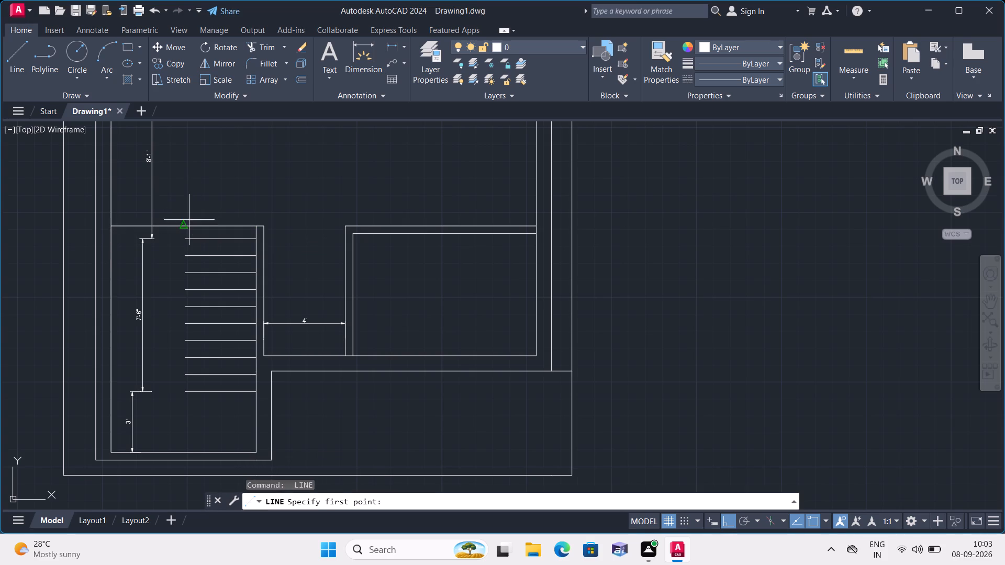
click(183, 227)
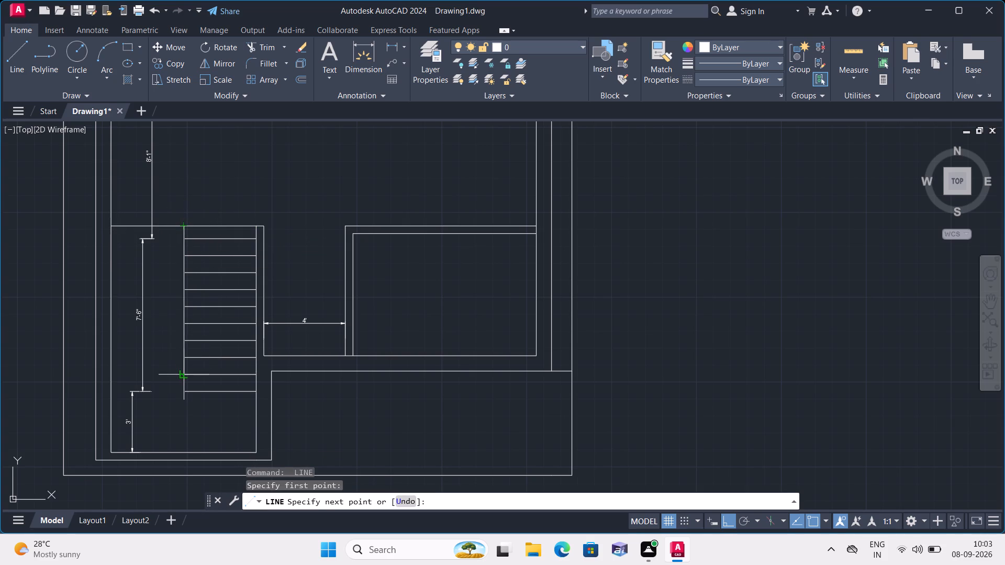
click(182, 392)
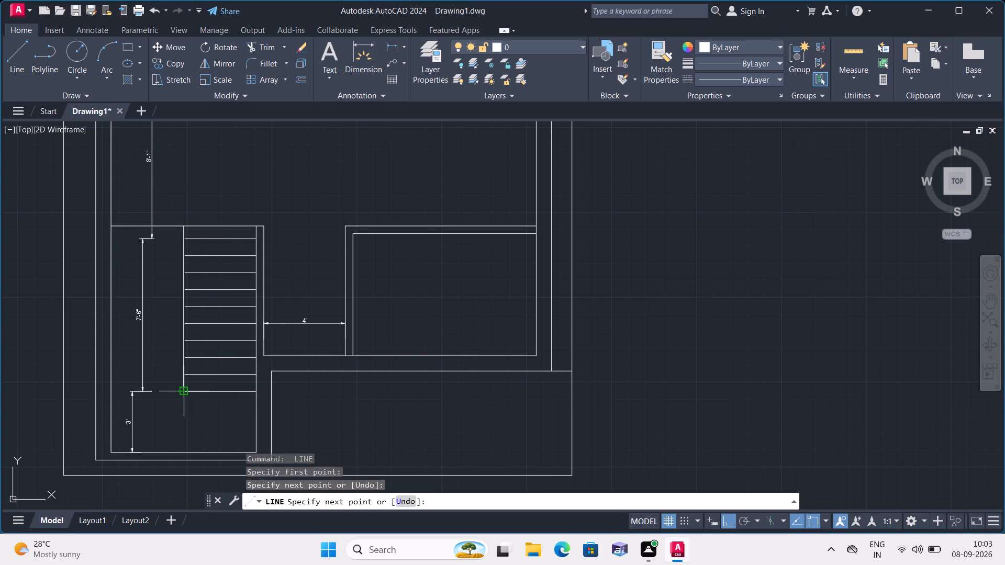
key(Escape)
scroll(191, 395, up, 2)
scroll(188, 387, down, 2)
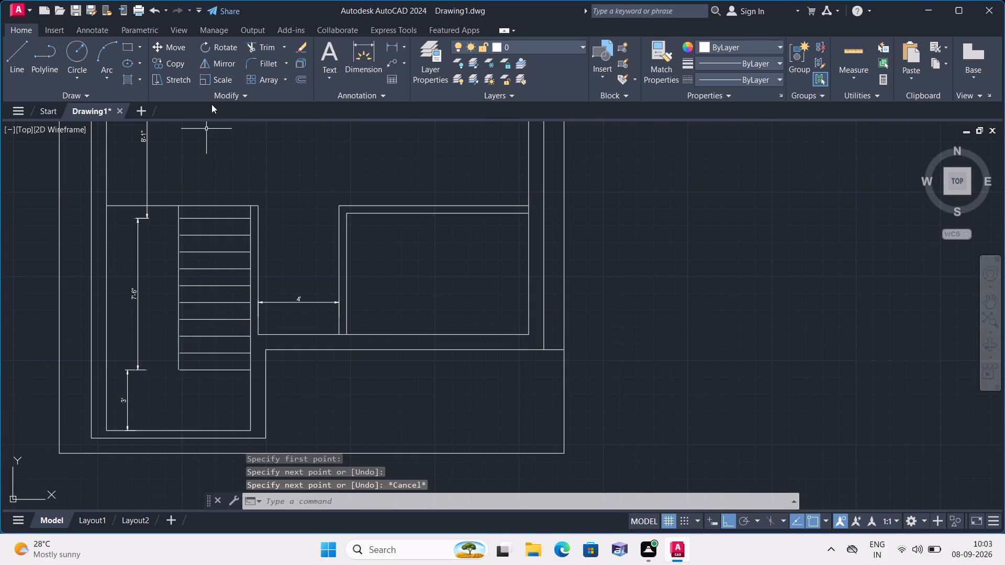
Trim the horizontal line's left half, between the left outer wall and the new vertical line.
text(trim)
key(space)
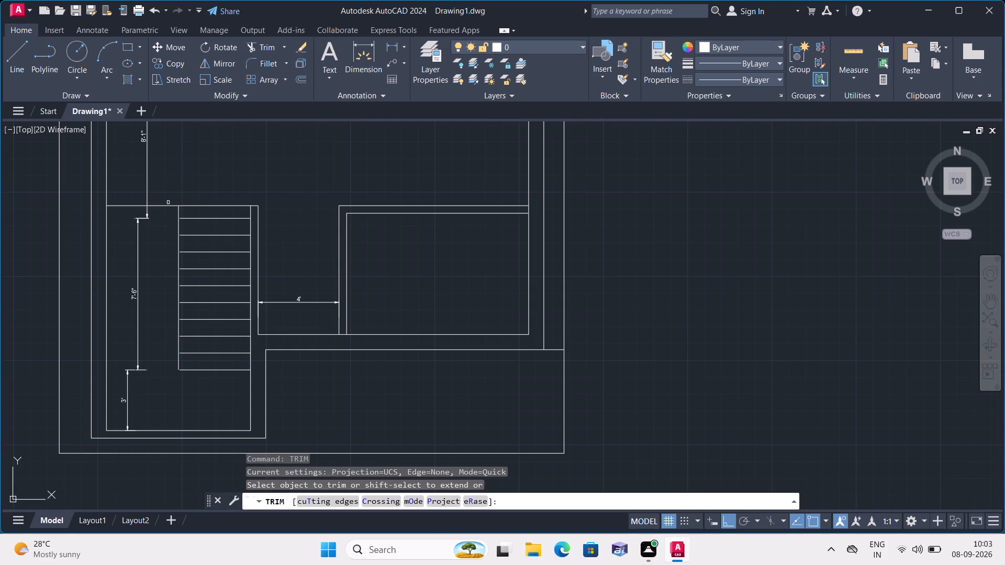
click(167, 205)
key(Escape)
Extend the left ends of all the stair lines to meet the new vertical line.
text(extend)
key(space)
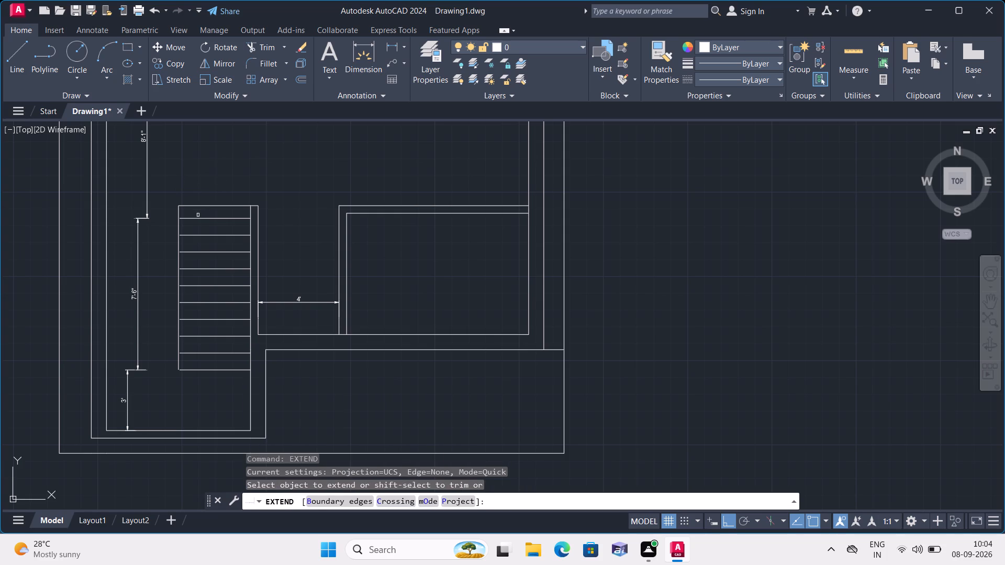
click(189, 218)
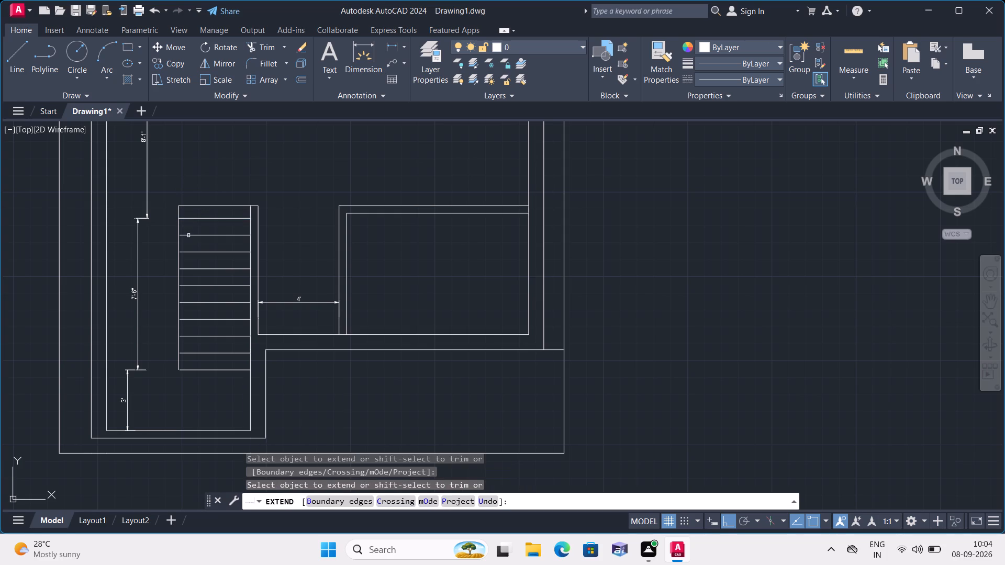
click(188, 235)
click(187, 252)
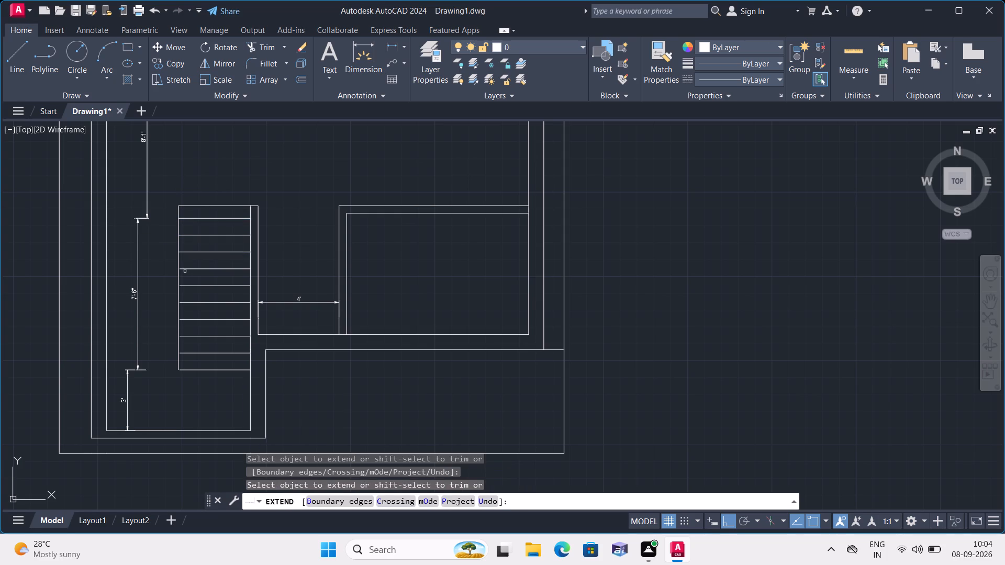
click(185, 270)
click(186, 285)
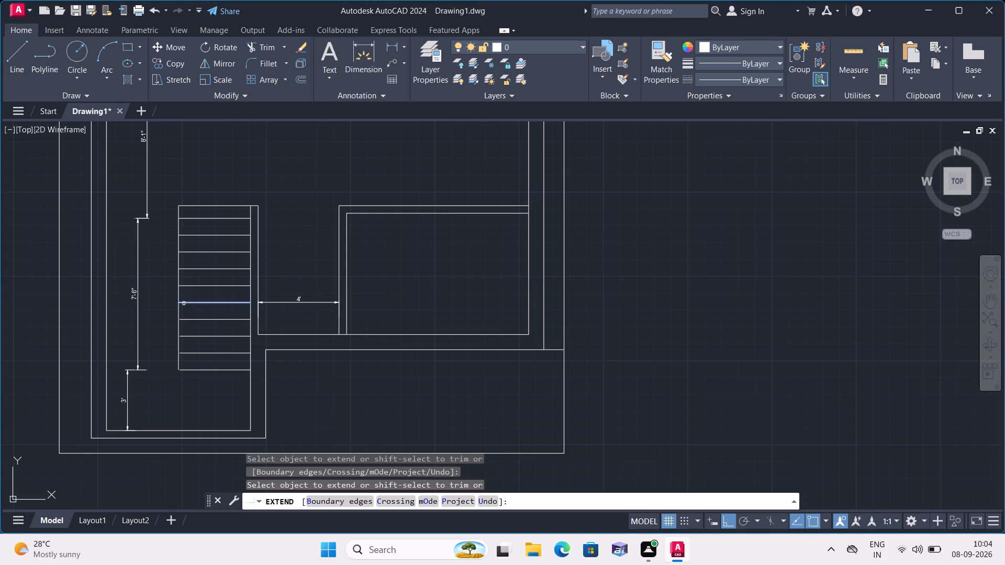
click(184, 303)
click(188, 321)
click(187, 336)
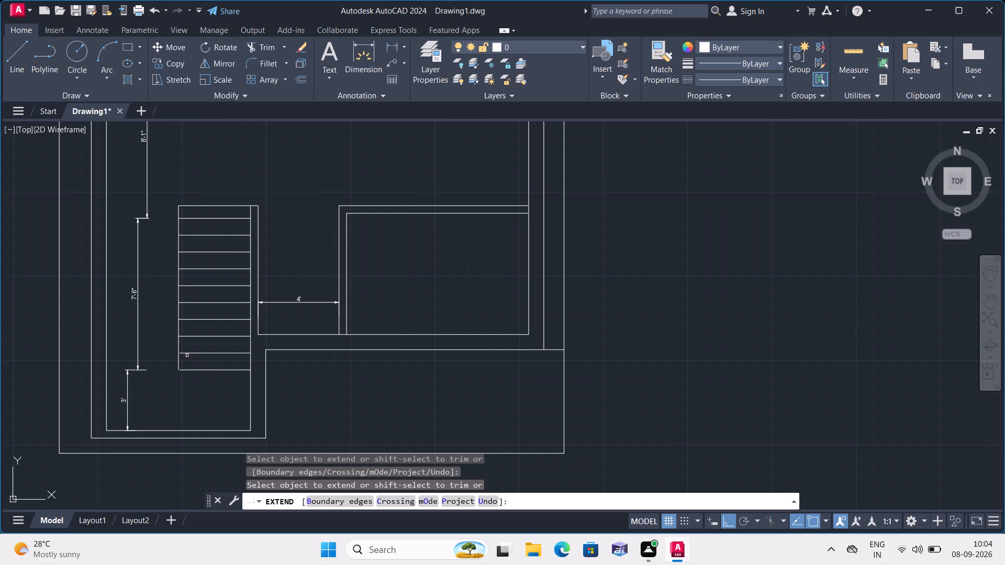
click(187, 353)
click(183, 370)
scroll(184, 367, up, 3)
scroll(192, 363, down, 4)
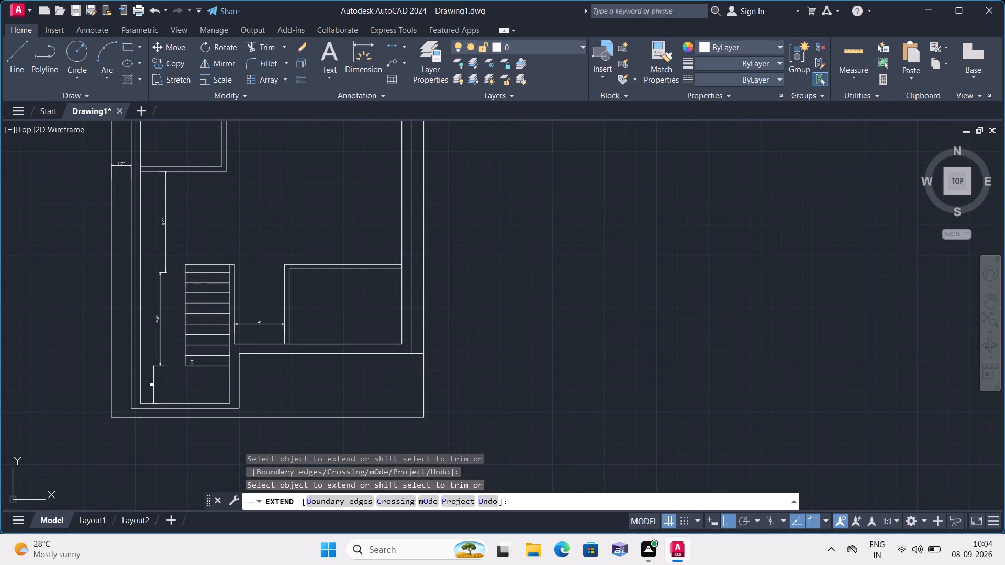
key(Escape)
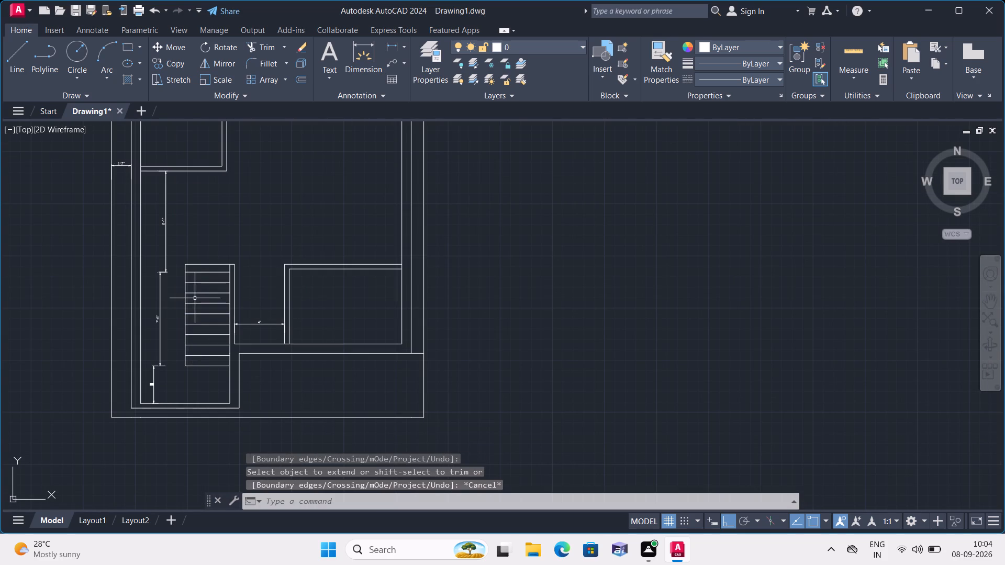
Delete the remaining horizontal line above the top stair line.
scroll(210, 275, up, 2)
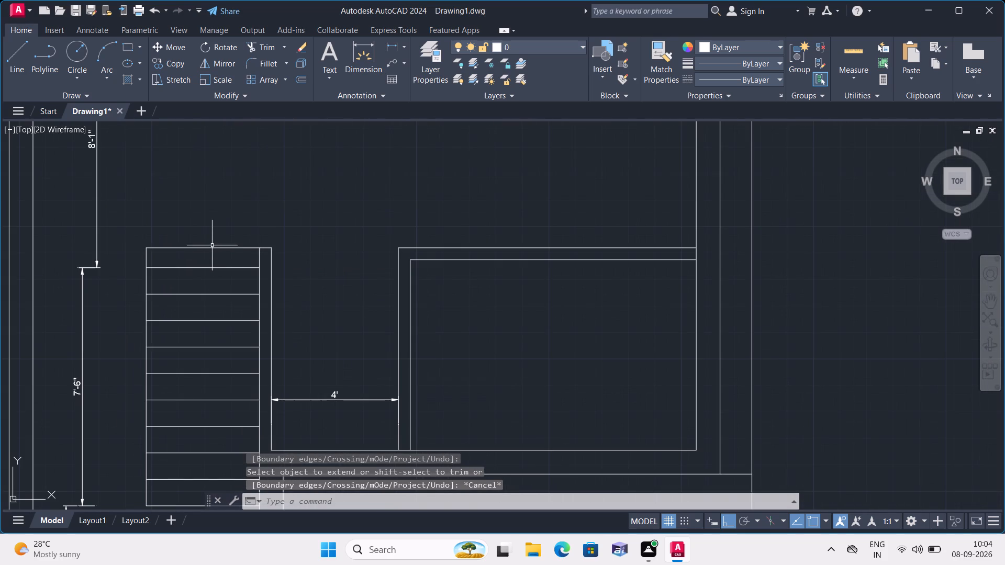
click(212, 248)
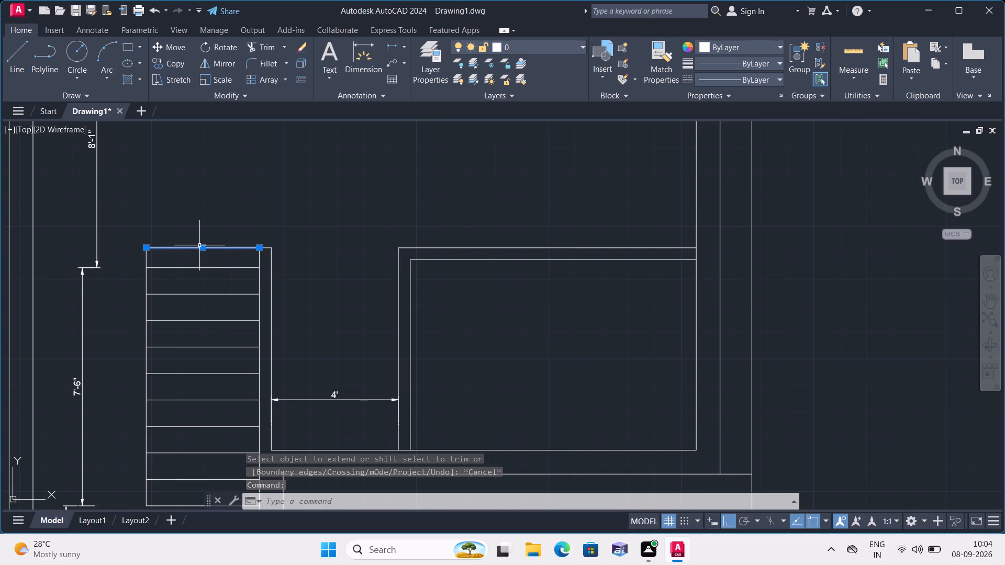
key(Delete)
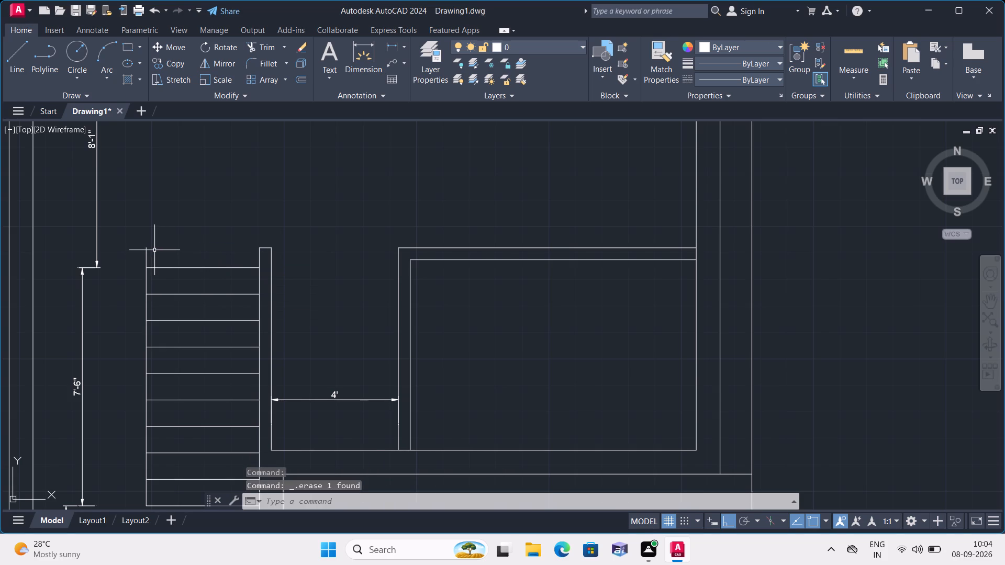
Trim the part of the vertical stair line that projects above the top stair line.
text(trim)
key(space)
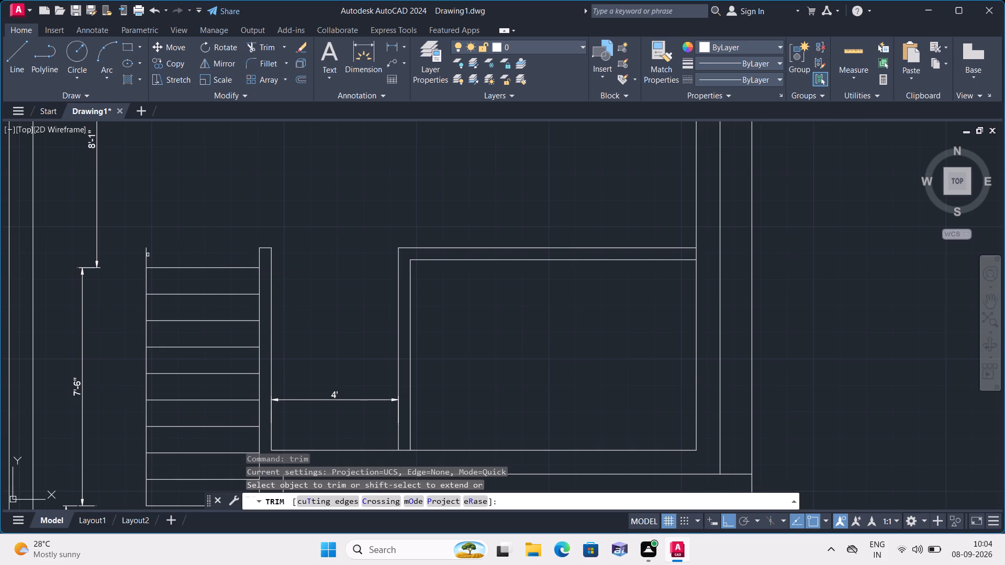
click(146, 255)
scroll(173, 239, down, 1)
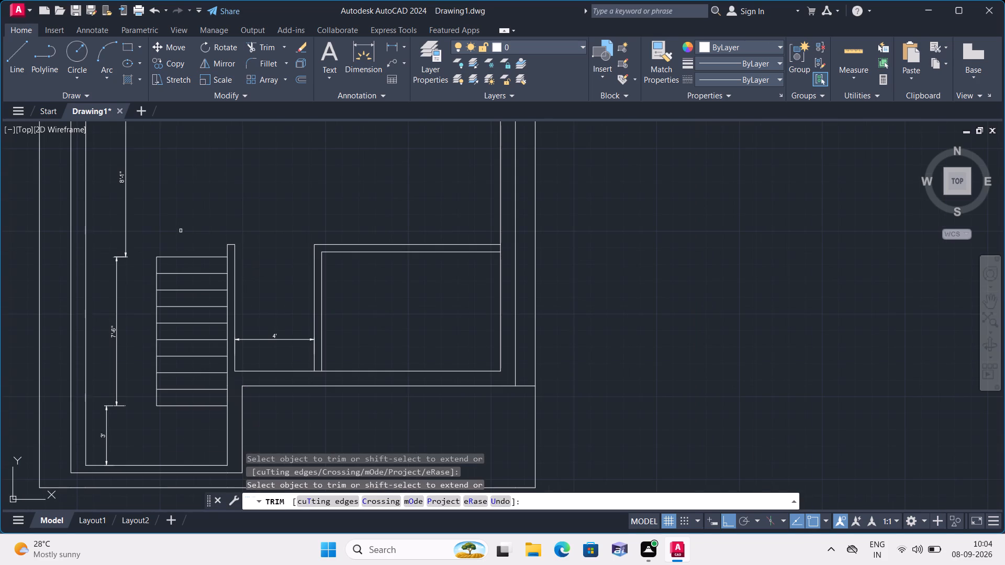
key(Escape)
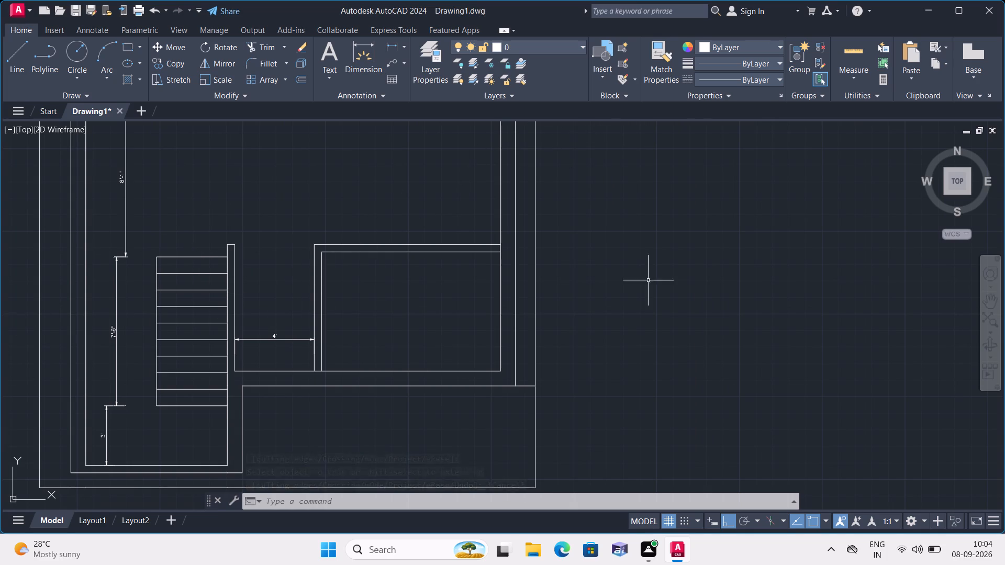
Load the ISO dash linetype ACAD_ISO02W100 and make it the current linetype.
click(775, 76)
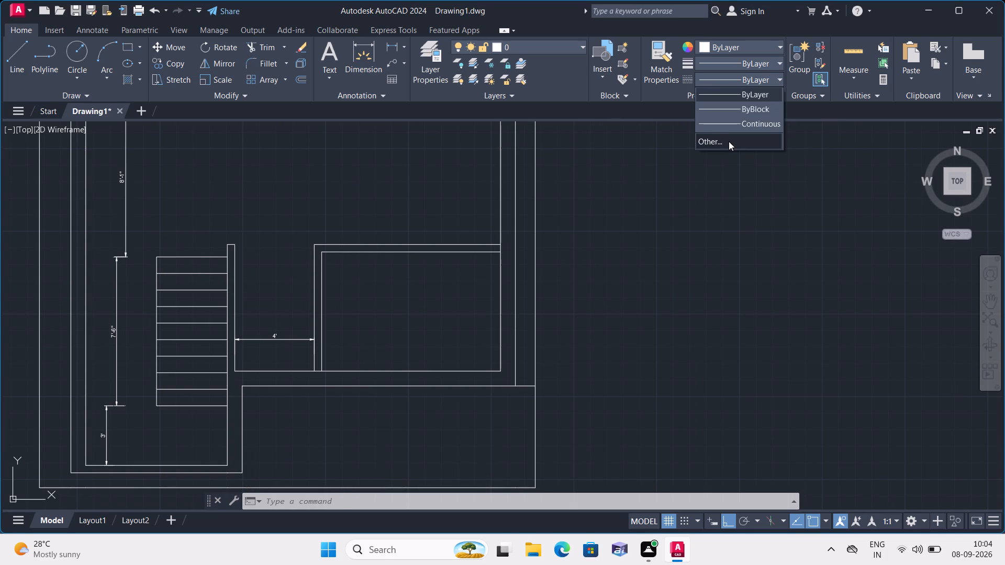
click(729, 141)
click(610, 161)
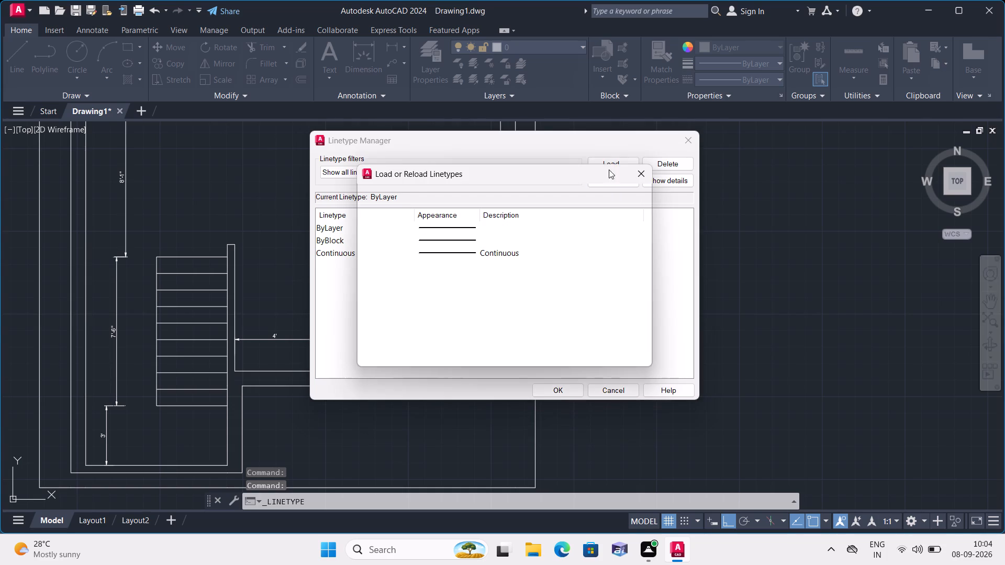
click(524, 250)
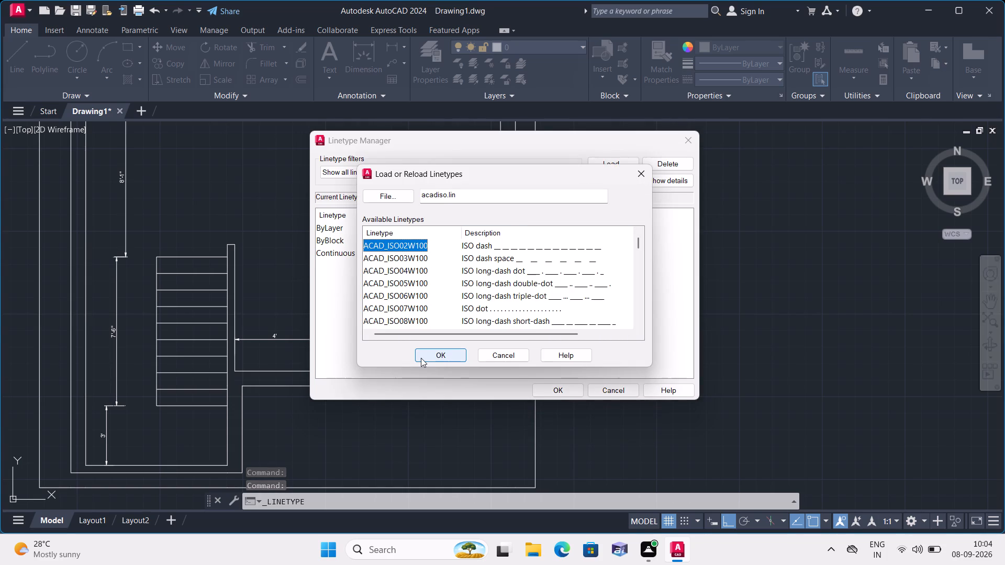
click(433, 356)
click(509, 253)
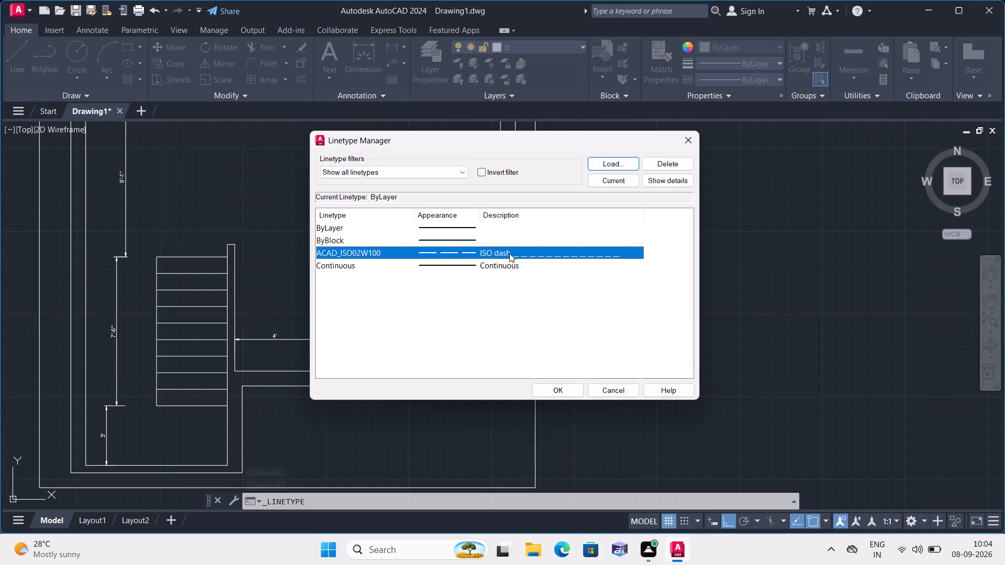
click(567, 387)
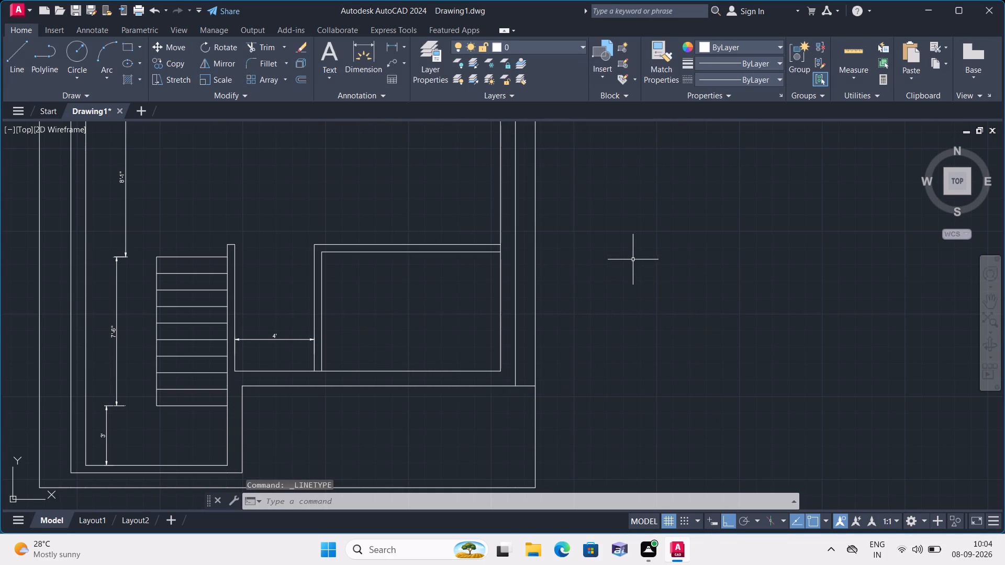
click(772, 81)
click(767, 122)
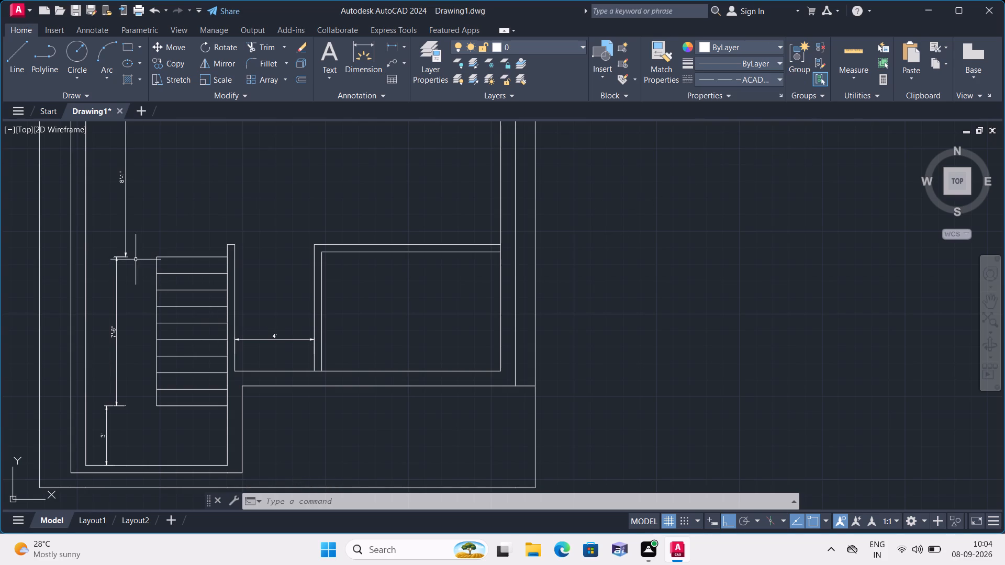
Draw dashed horizontal lines from the left ends of the top three stair lines to the inner face of the left wall.
text(l)
key(space)
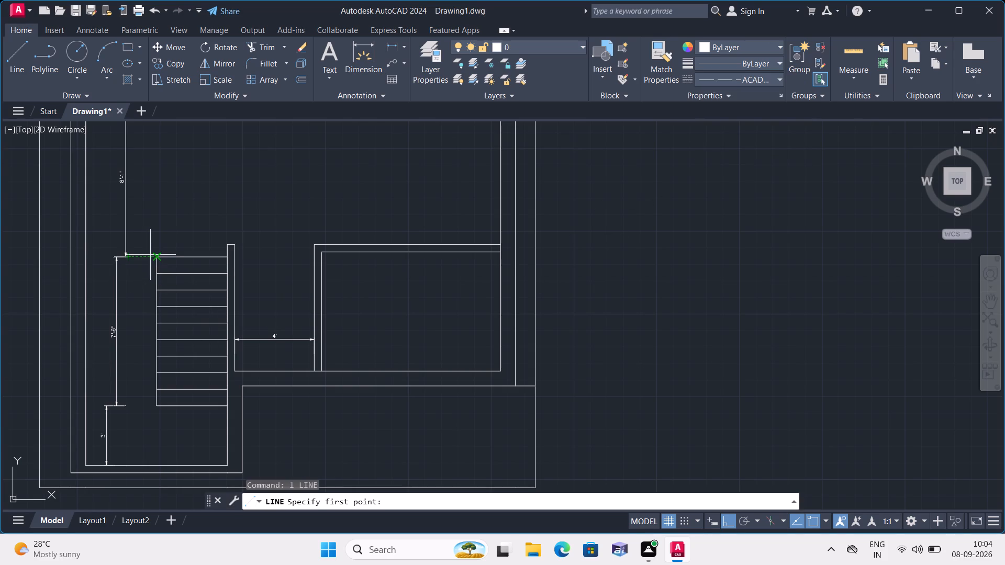
click(154, 255)
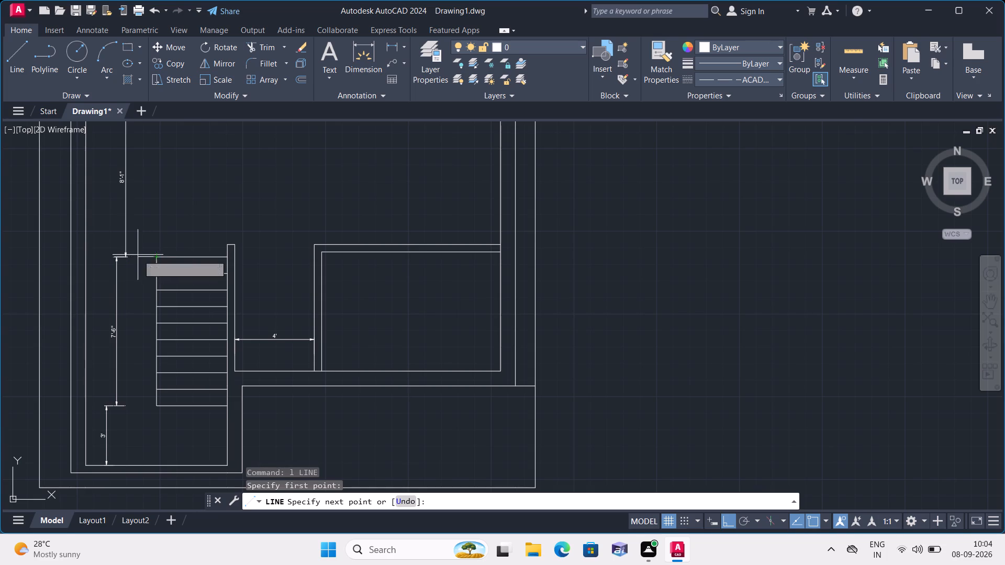
click(88, 256)
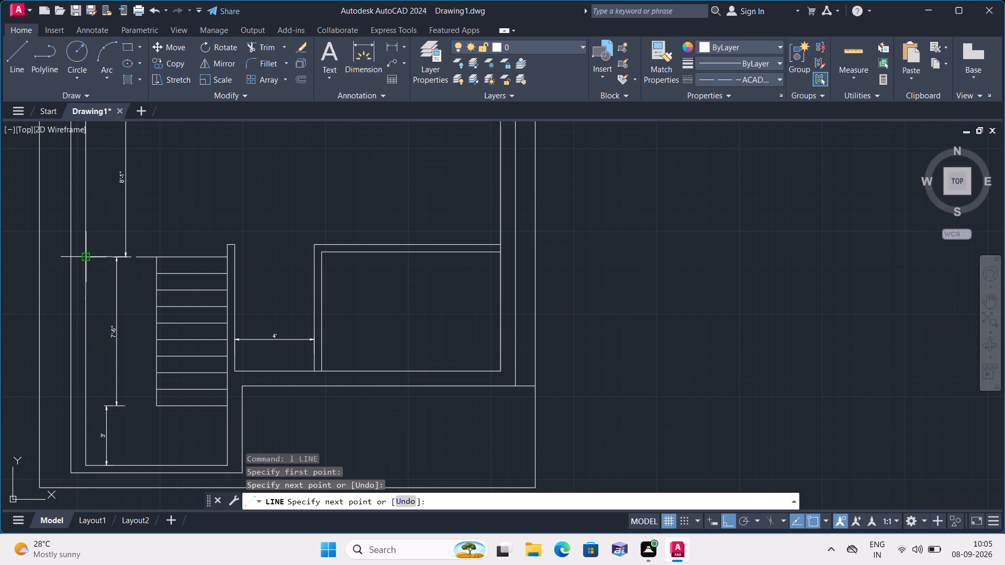
key(space)
key(space)
click(156, 274)
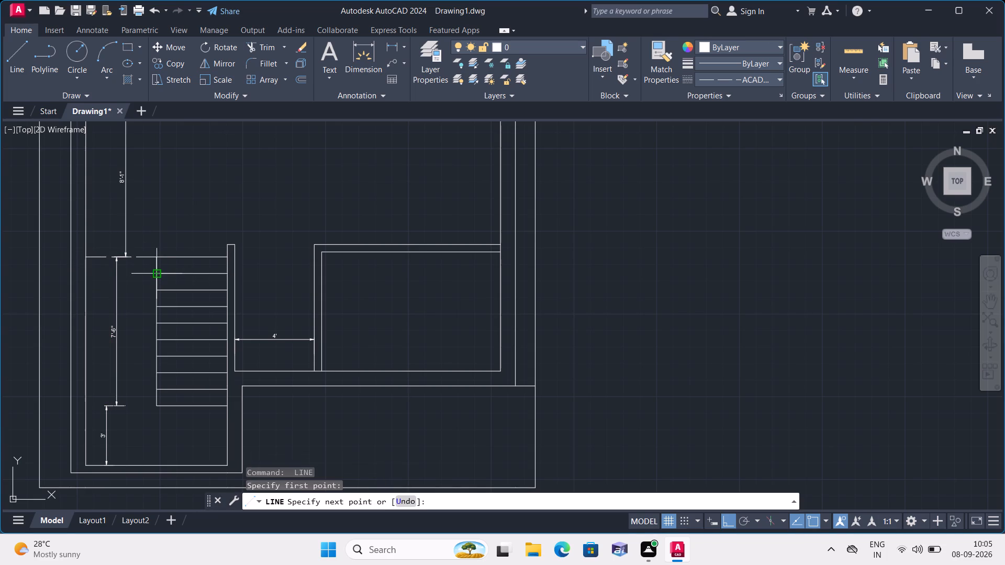
click(87, 270)
key(space)
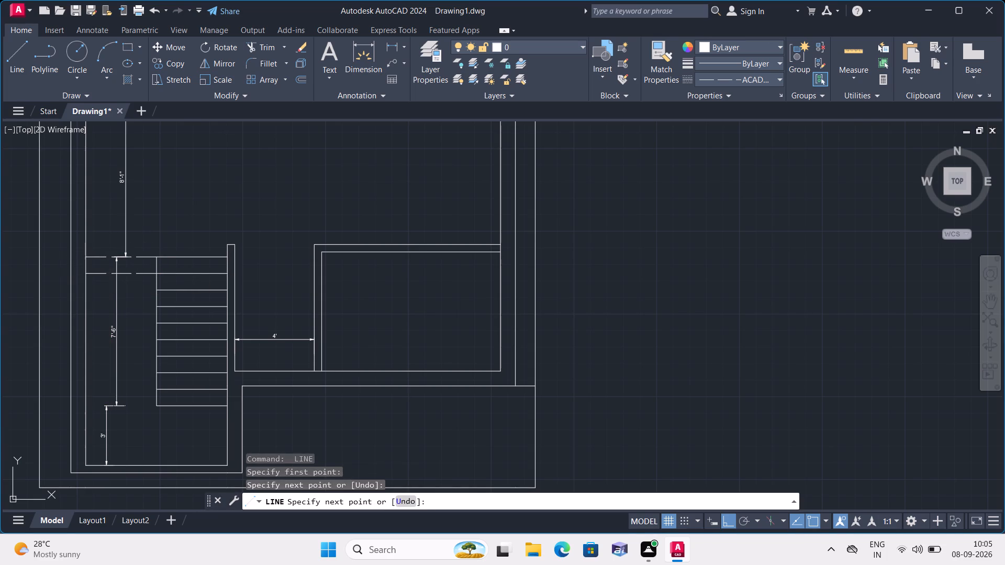
key(space)
click(158, 287)
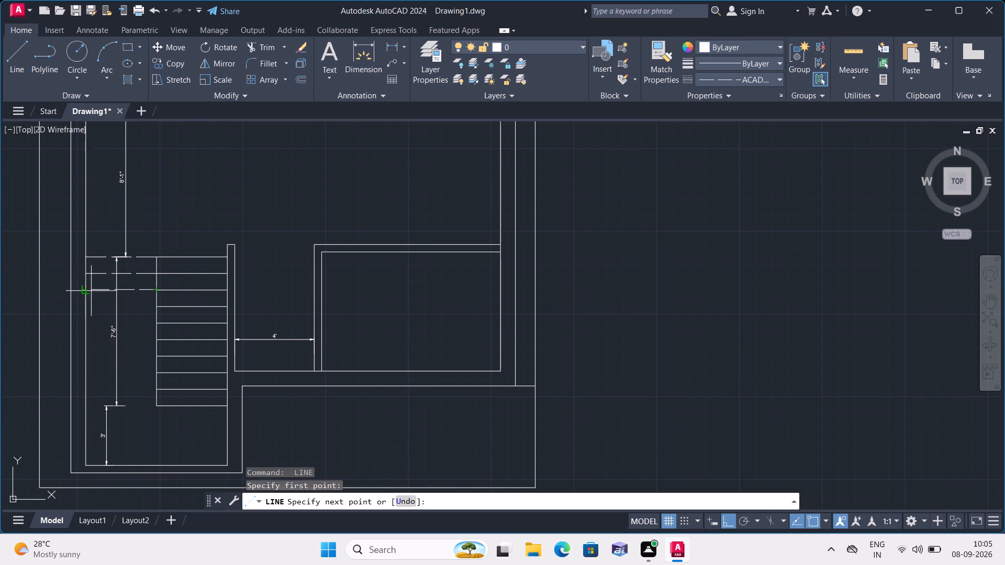
click(88, 290)
key(space)
Draw dashed lines from the left ends of the fourth to seventh stair lines across to the inner wall face.
key(space)
click(155, 303)
click(86, 308)
key(space)
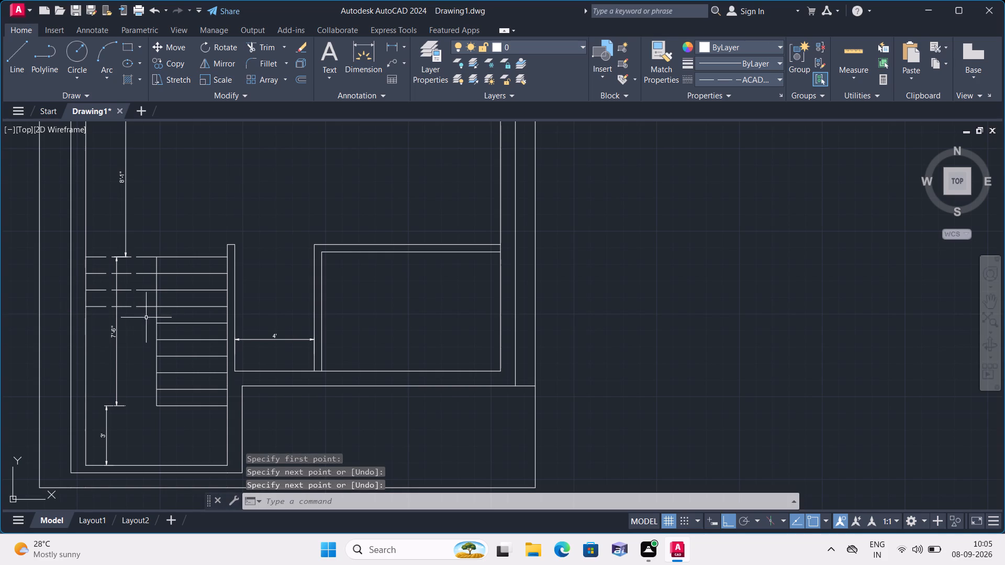
key(space)
click(155, 321)
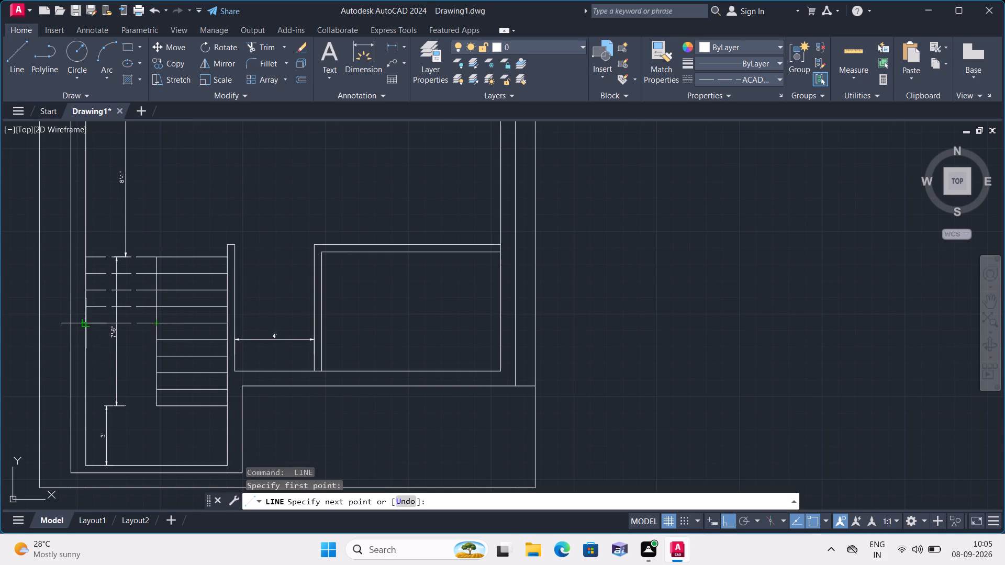
click(89, 320)
key(space)
key(space)
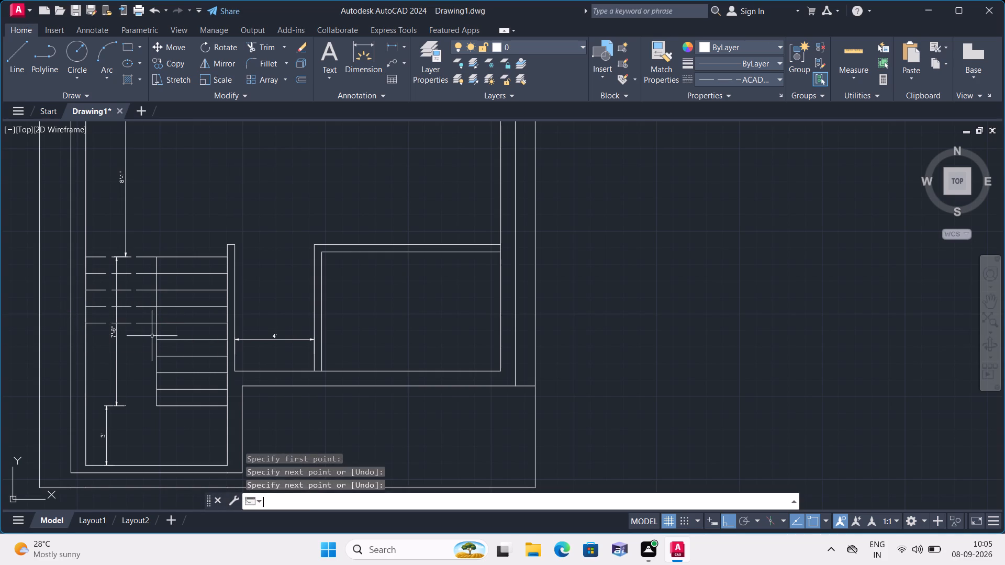
click(157, 340)
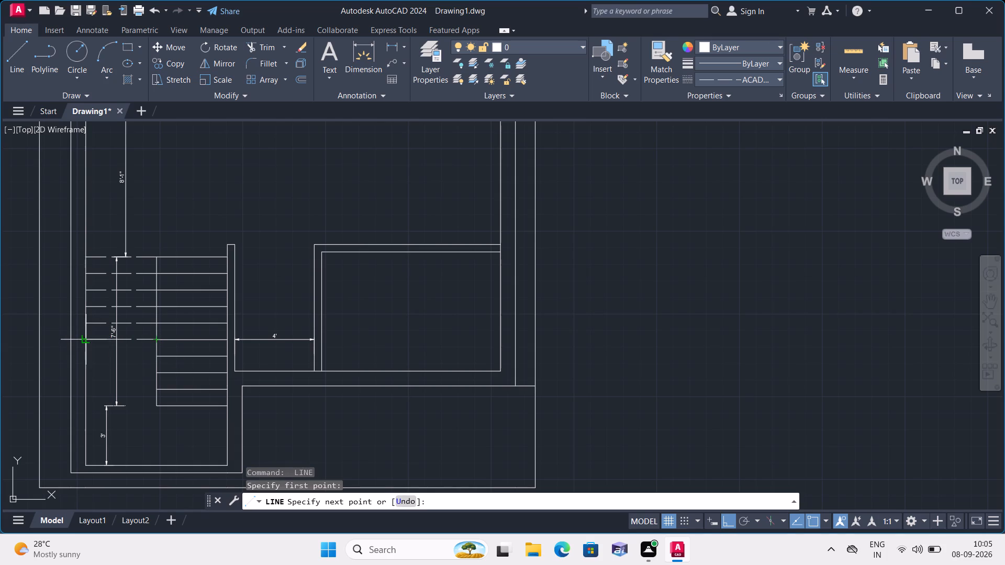
click(86, 339)
key(space)
key(space)
click(158, 355)
click(85, 356)
key(space)
Draw dashed lines from the left ends of the bottom three stair lines across to the inner wall face.
key(space)
click(160, 376)
click(85, 368)
key(space)
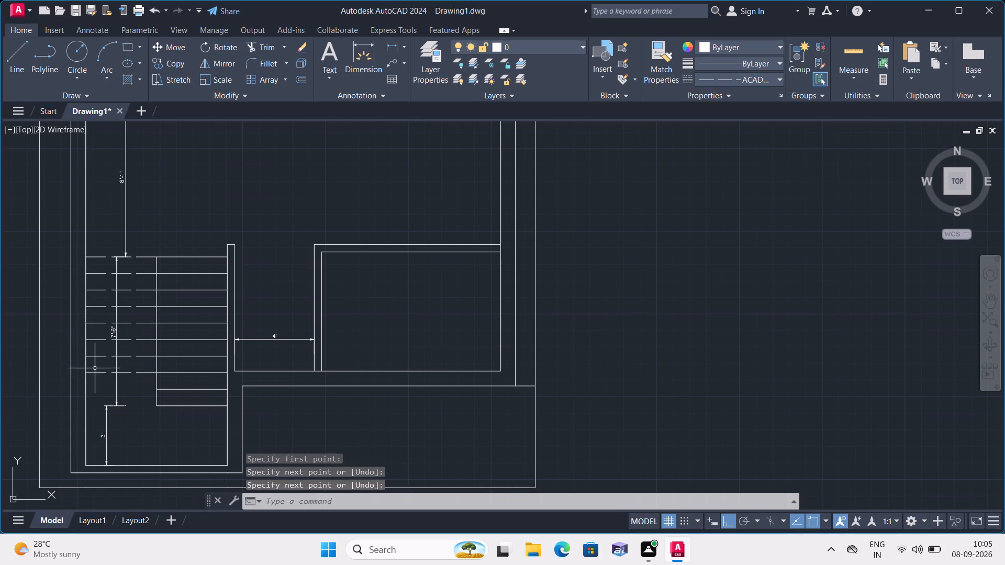
key(space)
click(155, 388)
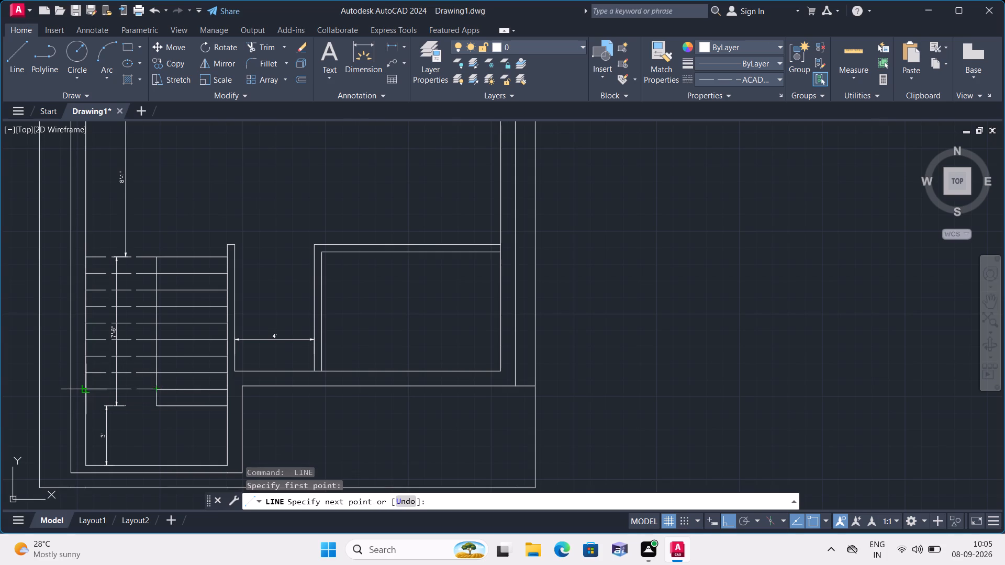
click(85, 387)
key(space)
key(space)
click(155, 404)
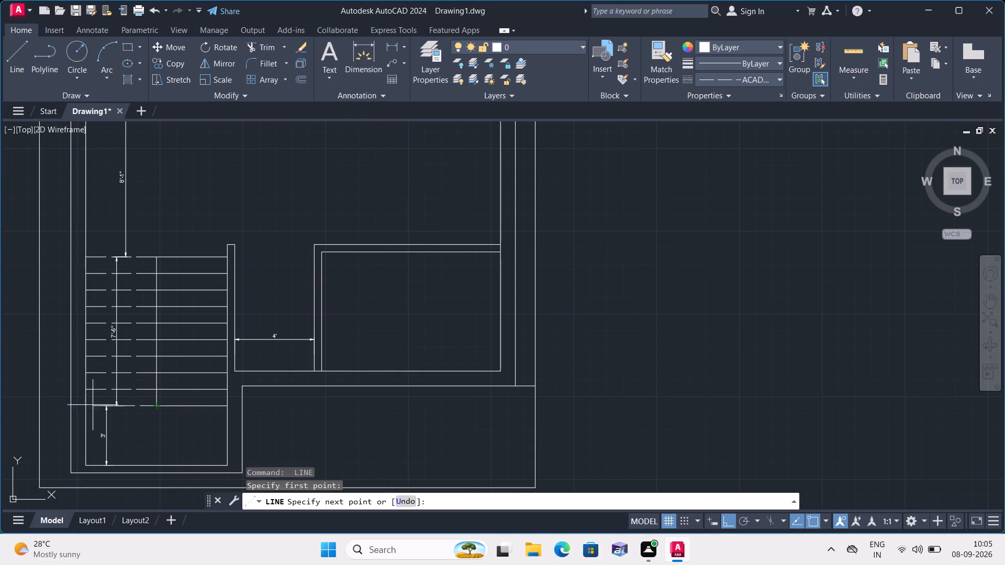
click(86, 406)
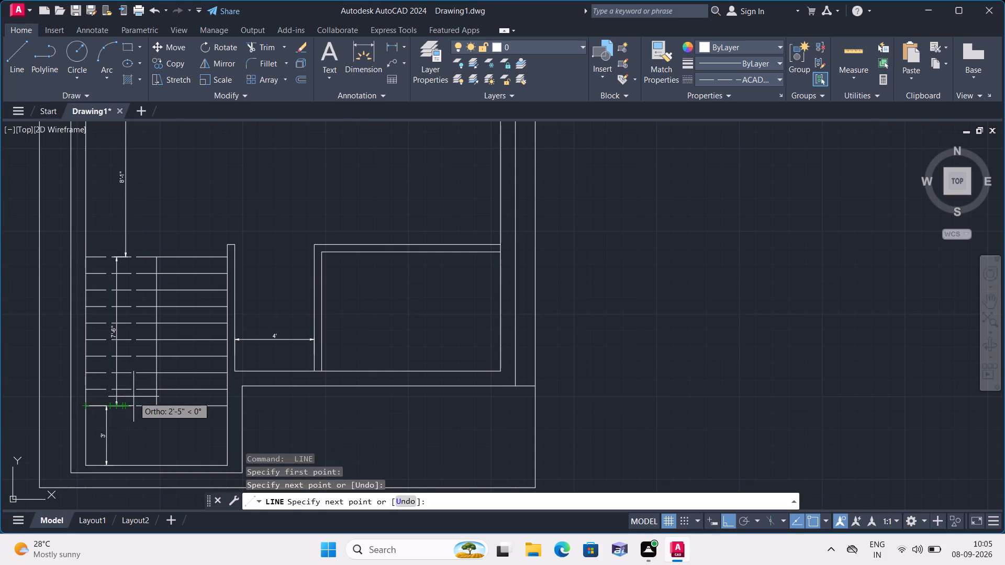
key(Escape)
Draw a dashed vertical line down the middle of the solid flight, from just above its top line to below its bottom line.
key(space)
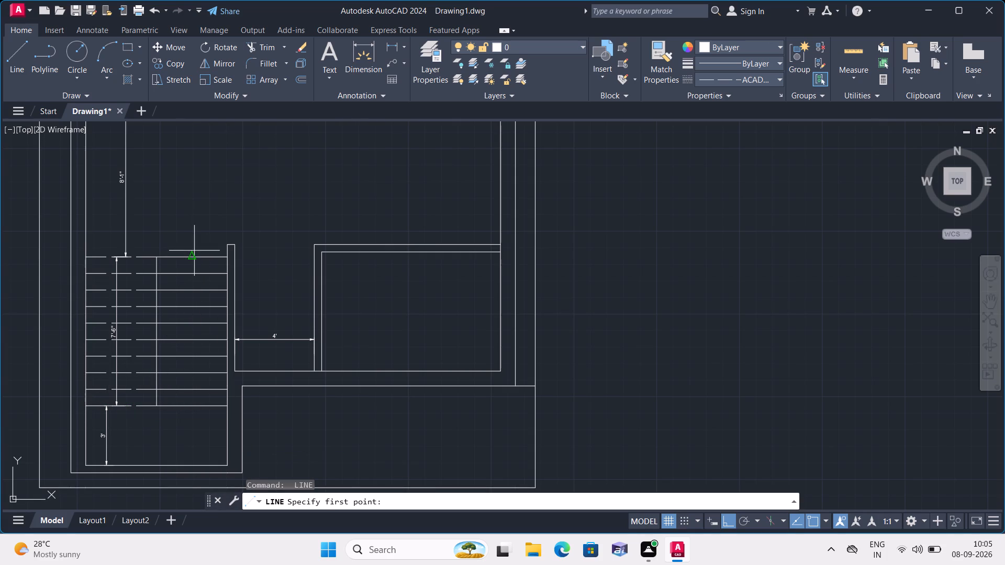
click(194, 250)
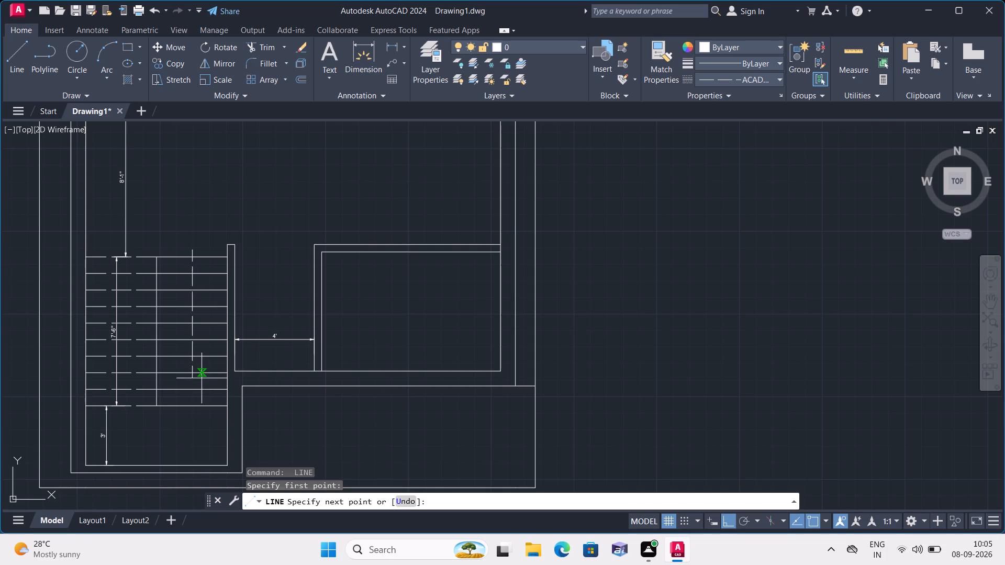
click(195, 428)
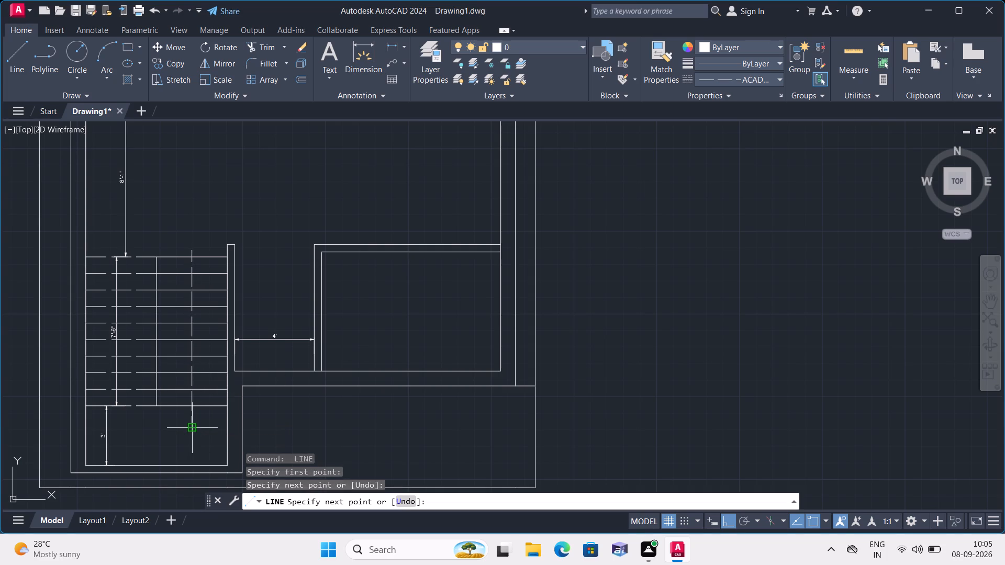
key(Escape)
Set the current linetype back to ByLayer.
scroll(238, 429, up, 1)
scroll(239, 428, down, 1)
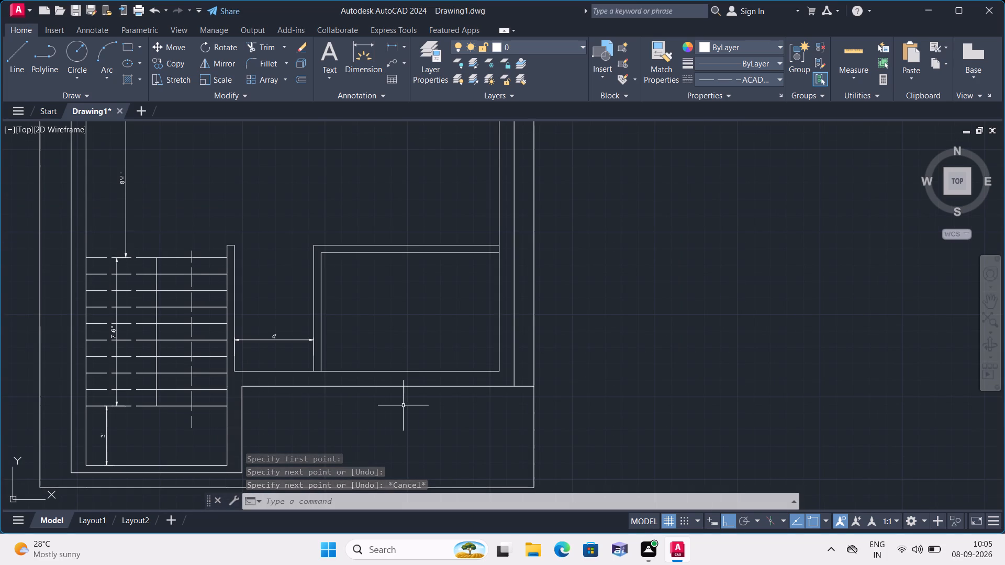
click(760, 85)
click(758, 94)
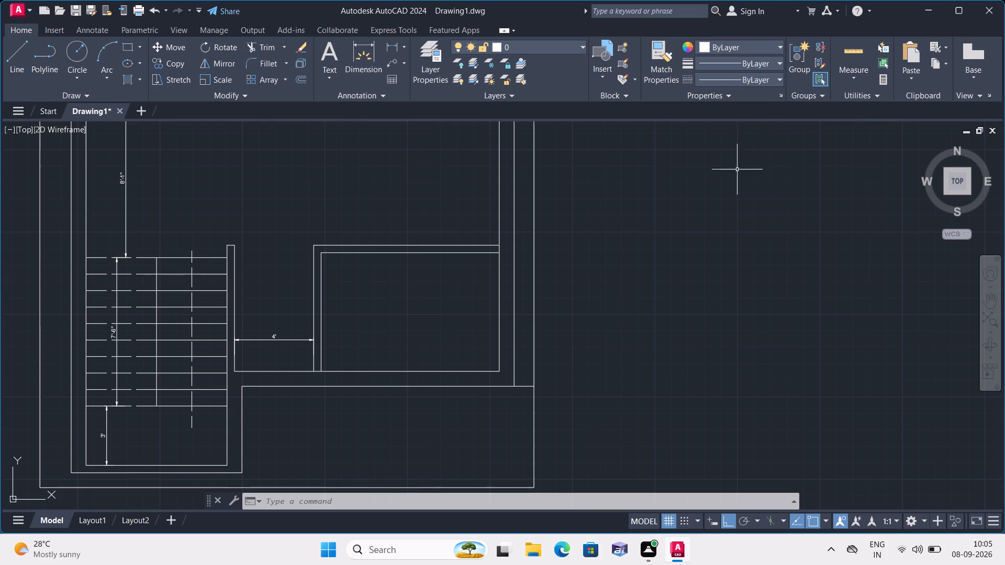
Draw half an arrowhead at the dashed centre line's lower end: a short horizontal segment, and with Ortho off a diagonal down to the axis.
scroll(731, 191, down, 1)
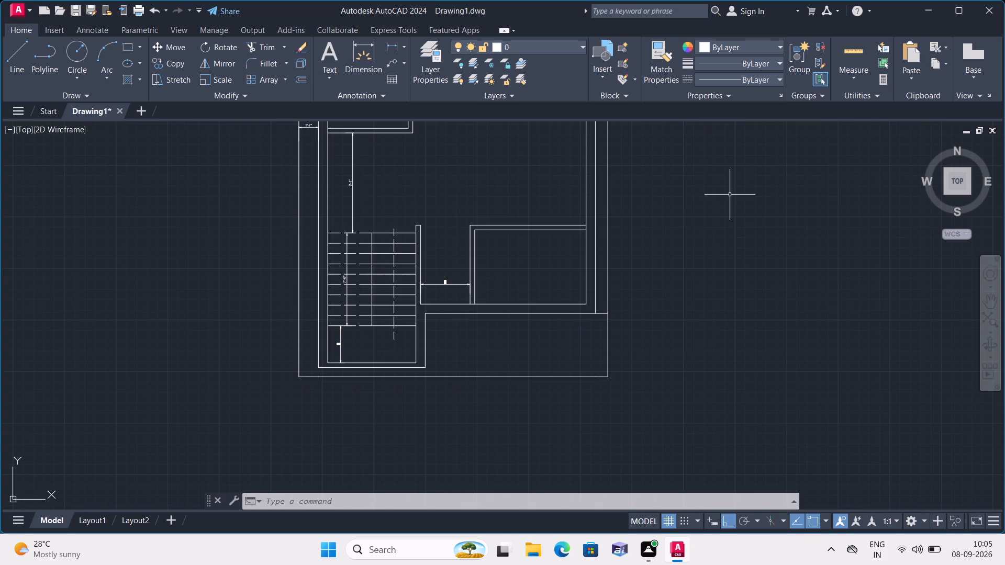
scroll(724, 204, up, 2)
scroll(471, 277, down, 1)
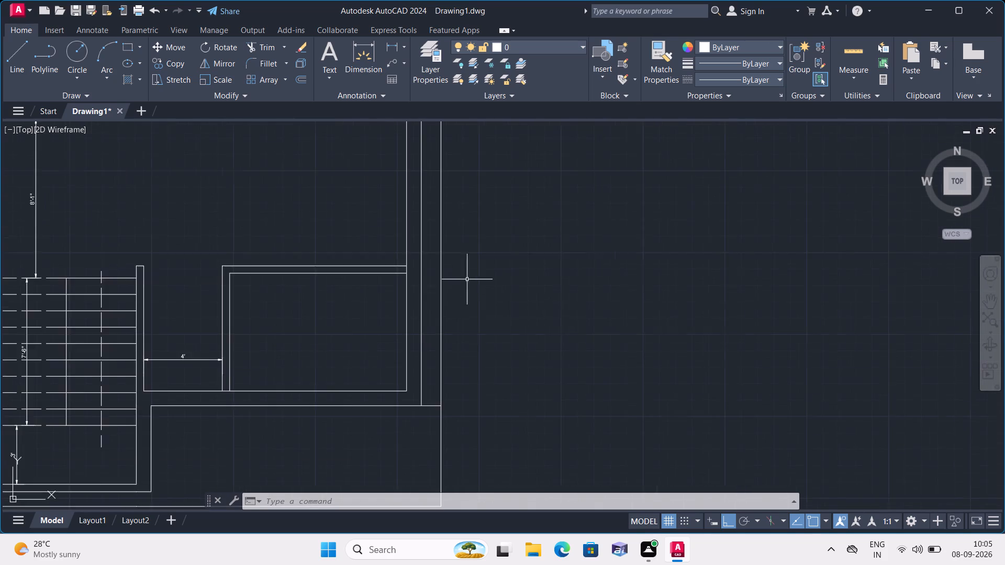
scroll(454, 288, down, 1)
middle_drag(171, 400, 186, 363)
scroll(191, 364, up, 3)
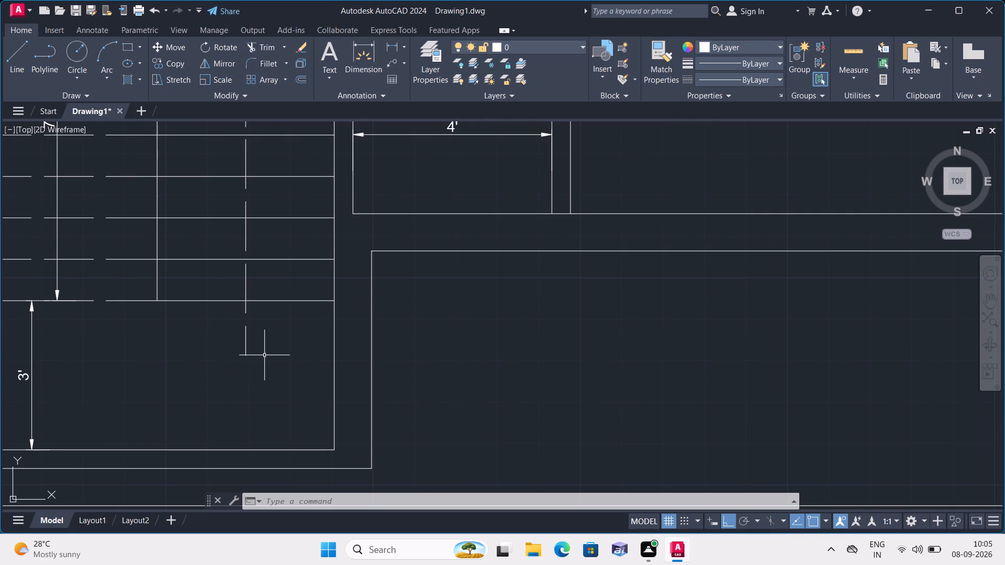
text(l)
key(space)
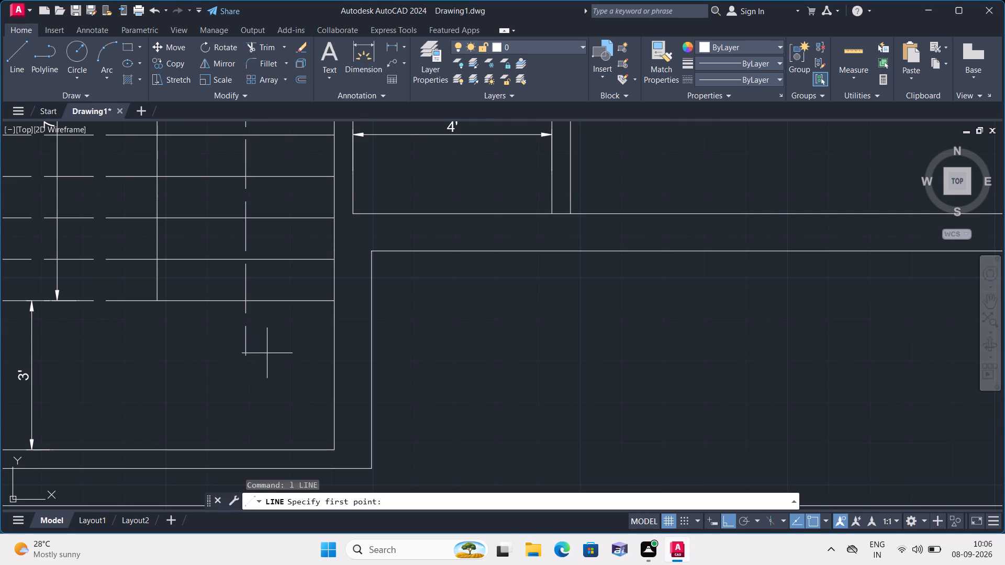
click(244, 358)
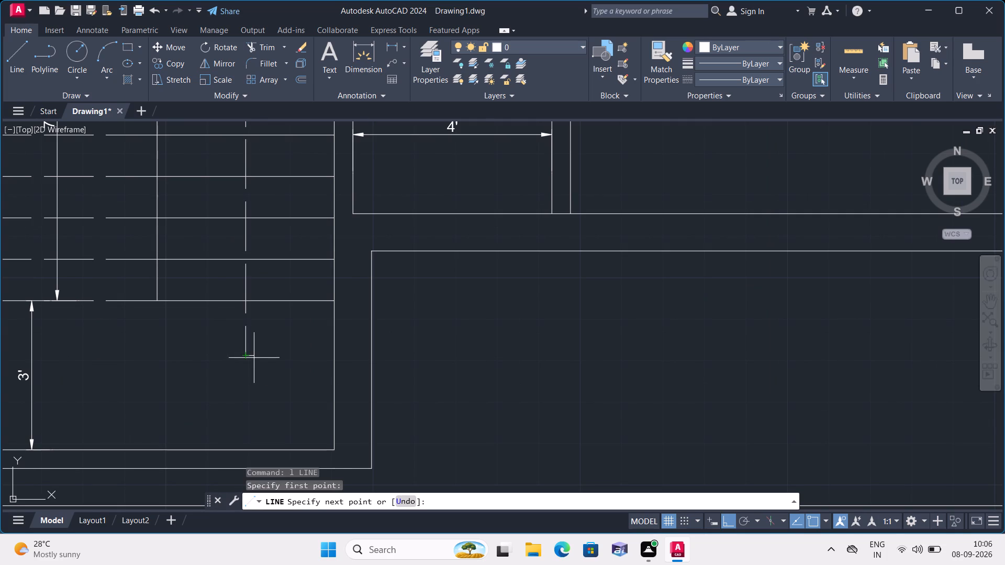
click(255, 357)
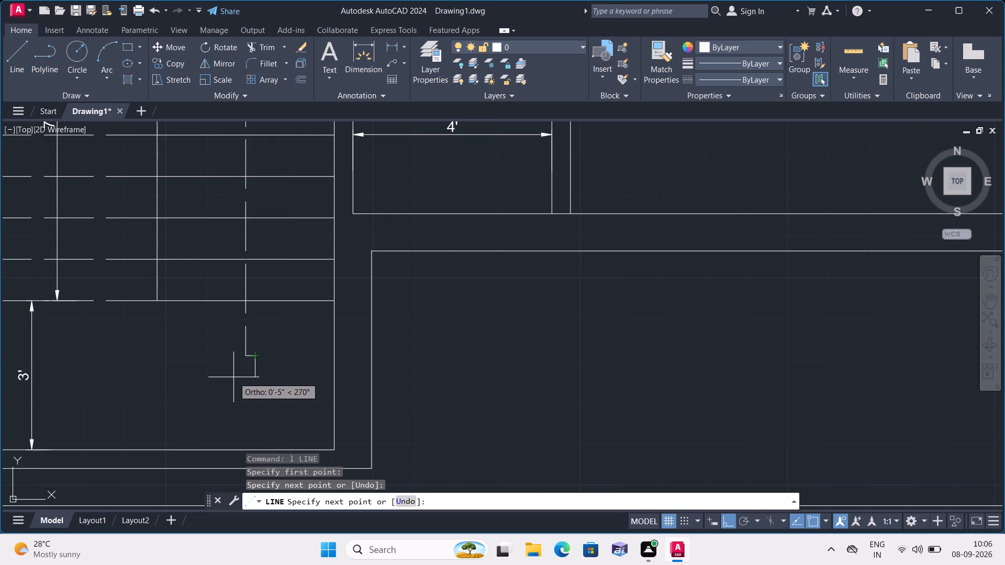
key(F8)
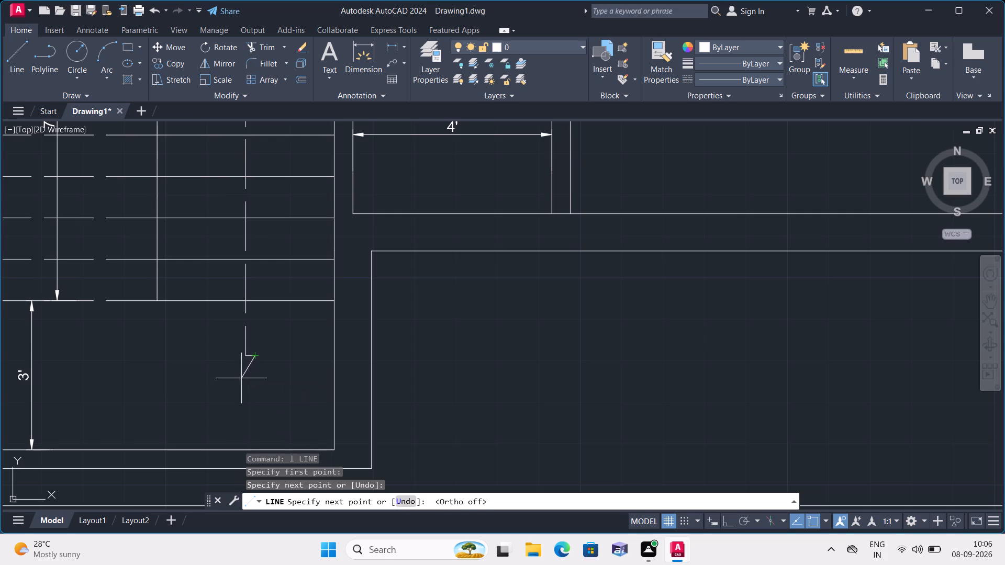
click(245, 371)
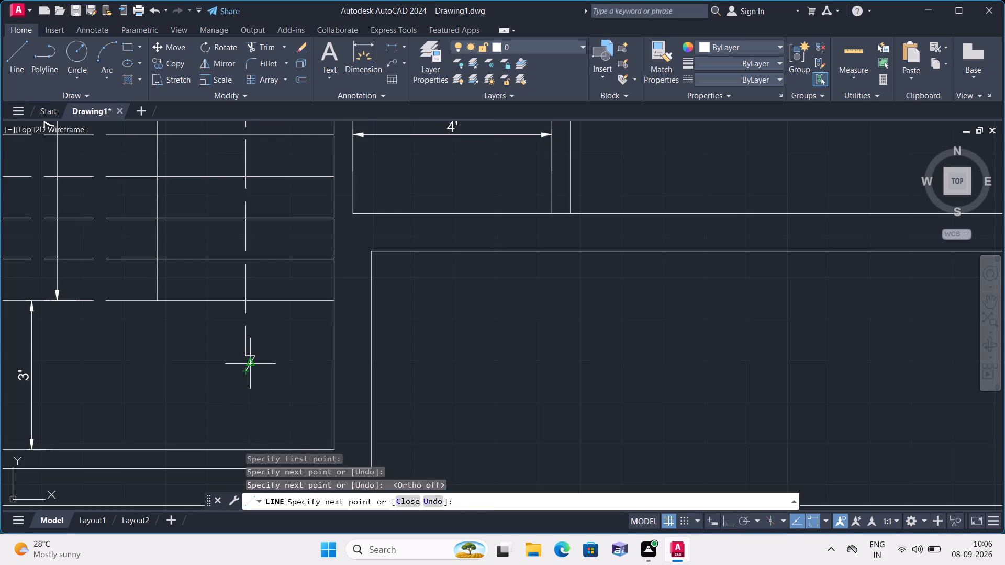
key(Escape)
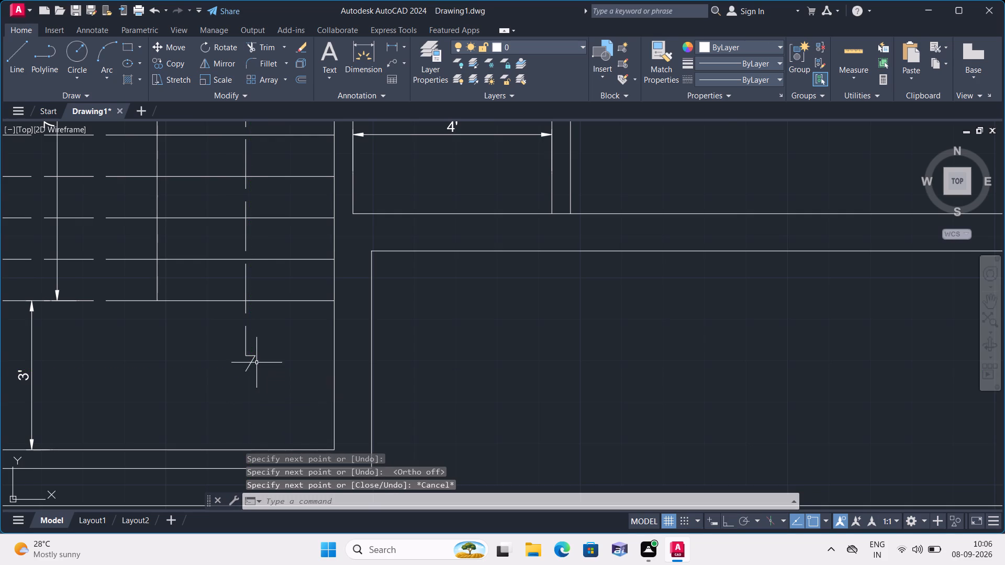
Mirror the half arrowhead about the stair's centre line, keeping the source lines, to complete the triangular arrowhead.
scroll(254, 357, up, 2)
click(238, 354)
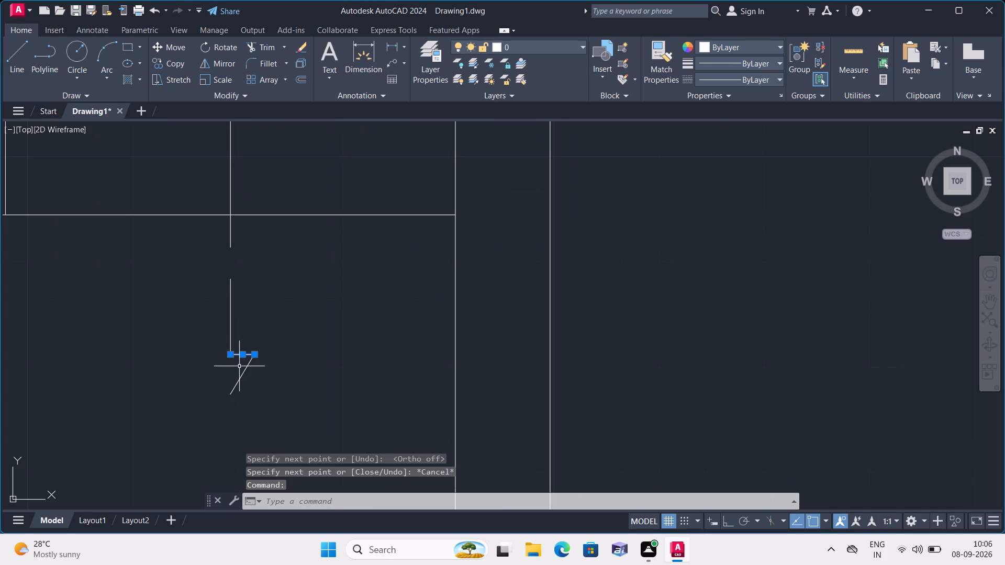
click(243, 372)
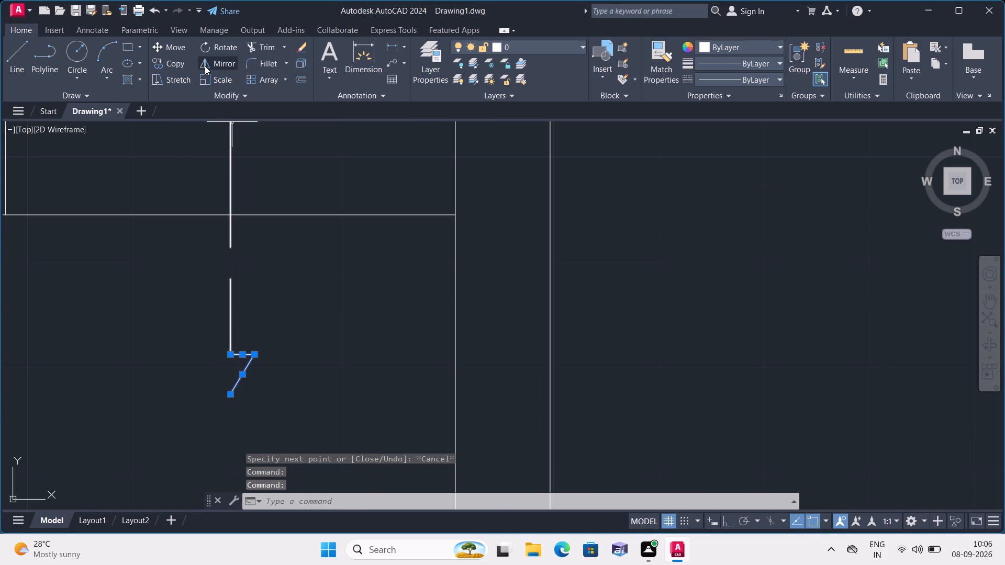
click(211, 63)
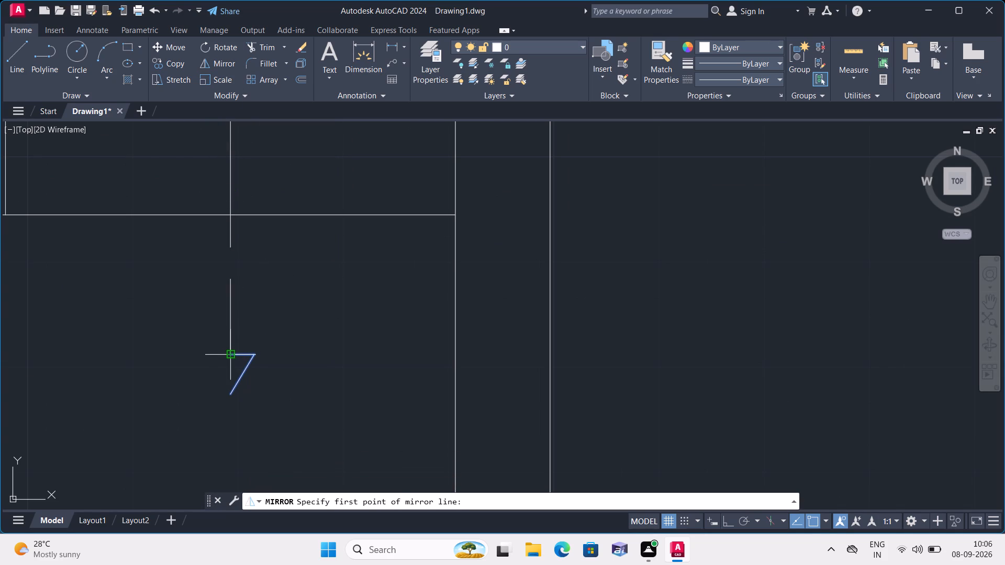
click(233, 353)
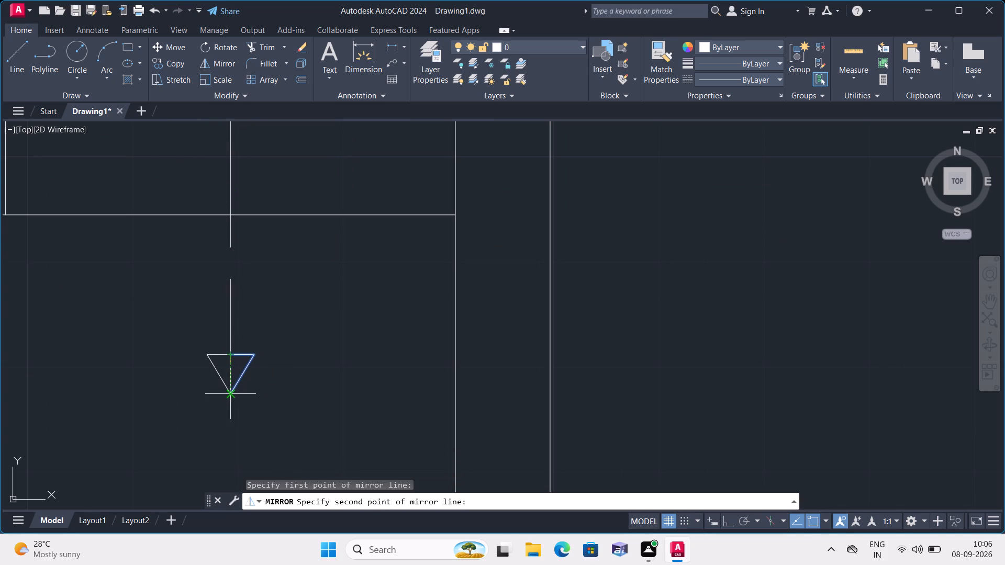
click(228, 416)
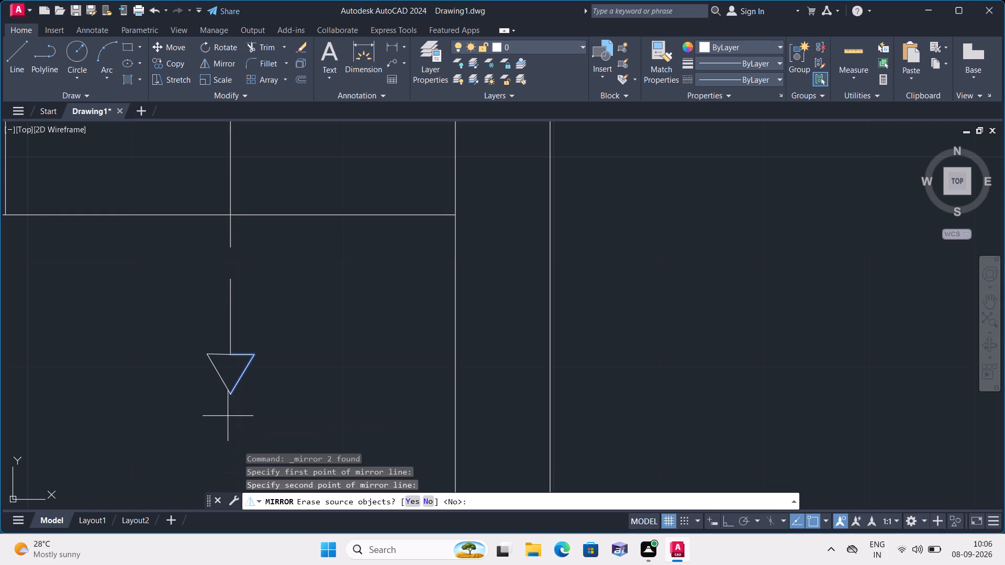
click(428, 500)
Trim the two short line ends that cross beyond the tip of the stair arrowhead.
scroll(276, 415, up, 3)
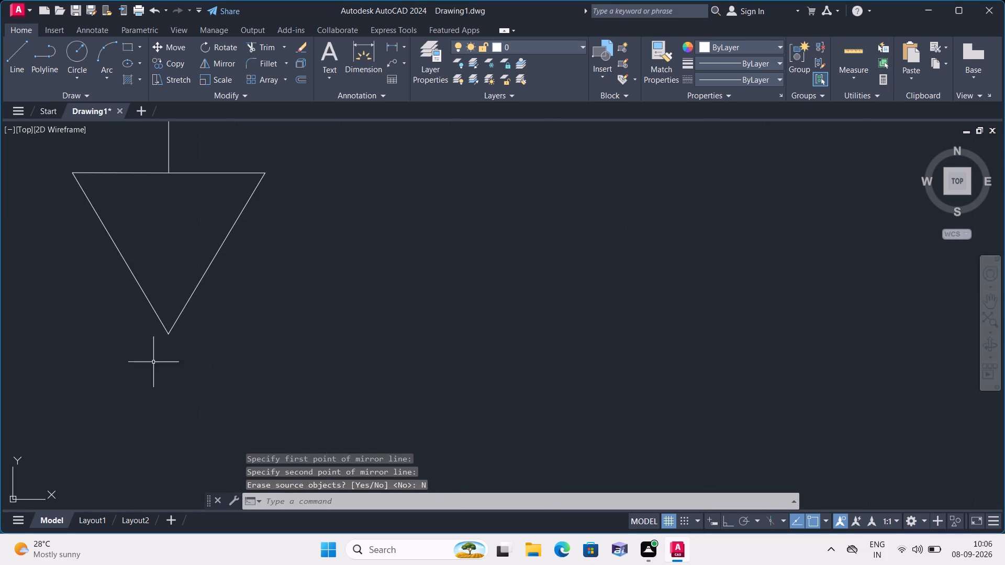
scroll(136, 341, up, 3)
scroll(234, 320, up, 3)
middle_drag(234, 320, 234, 416)
text(trim)
key(space)
scroll(234, 416, up, 2)
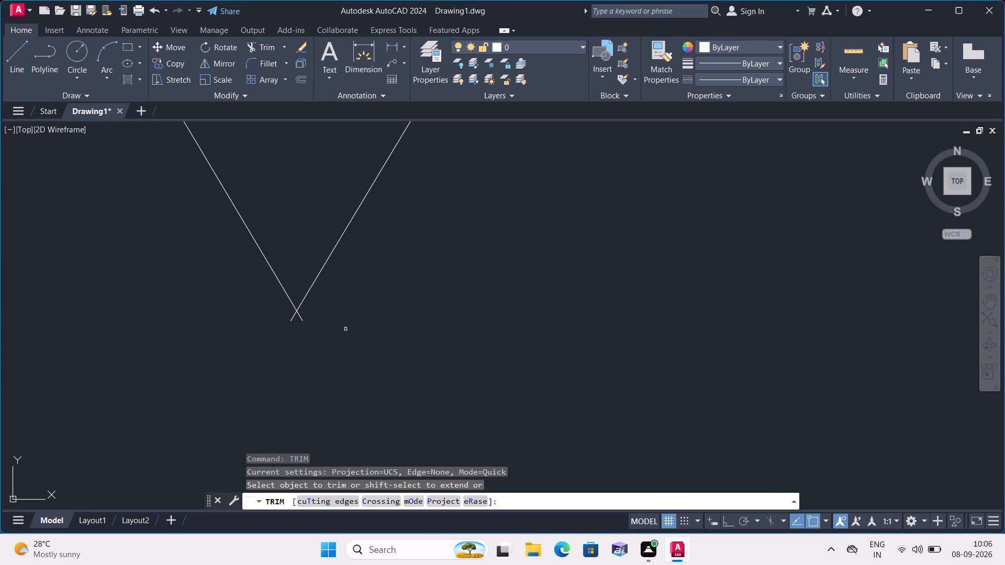
click(299, 318)
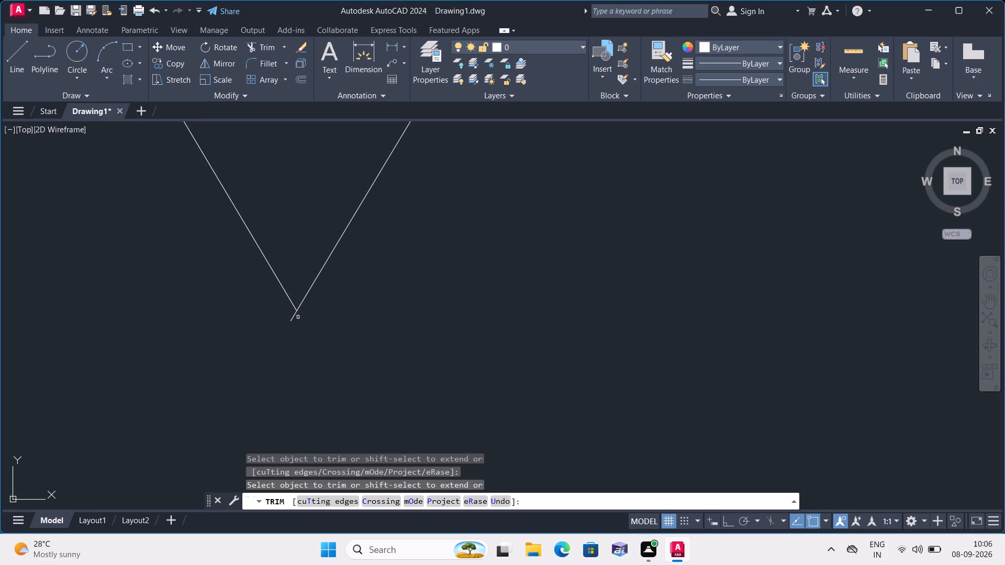
click(293, 315)
scroll(251, 306, down, 10)
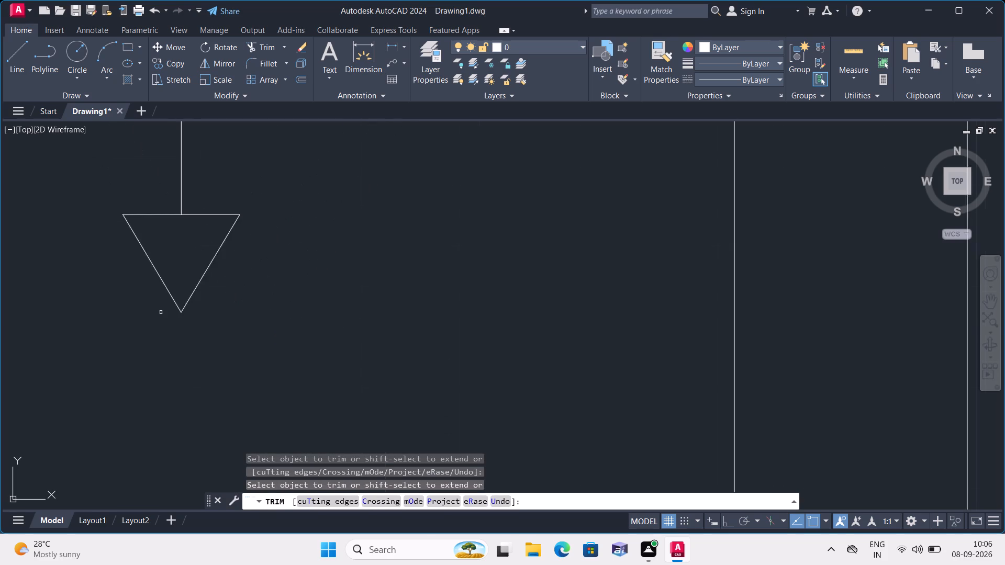
scroll(161, 312, down, 1)
key(Escape)
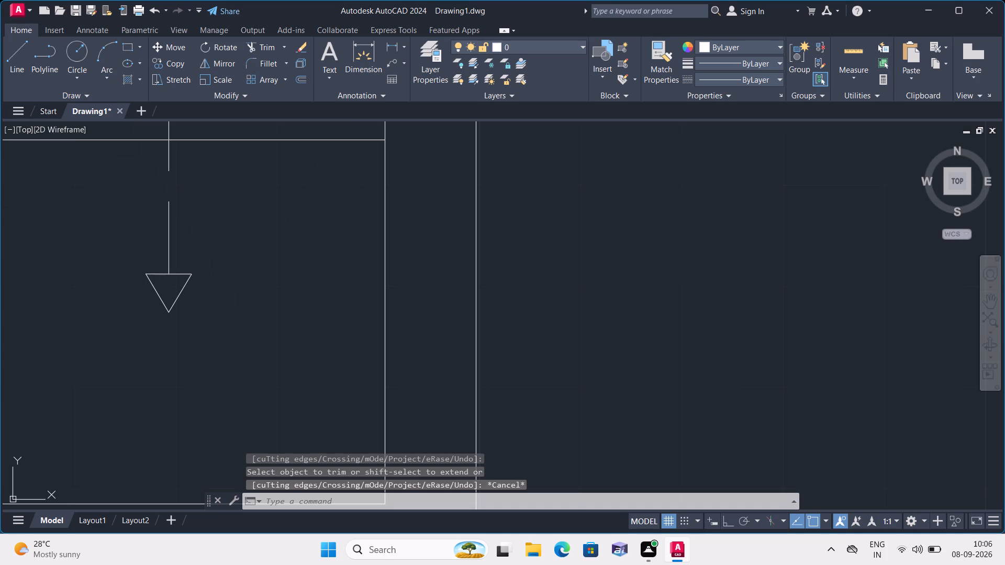
With Ortho on, outline a 3' opening in the wall below the top-left room, starting 3" left of the partition, with lines across the wall.
scroll(217, 280, down, 3)
scroll(227, 235, down, 1)
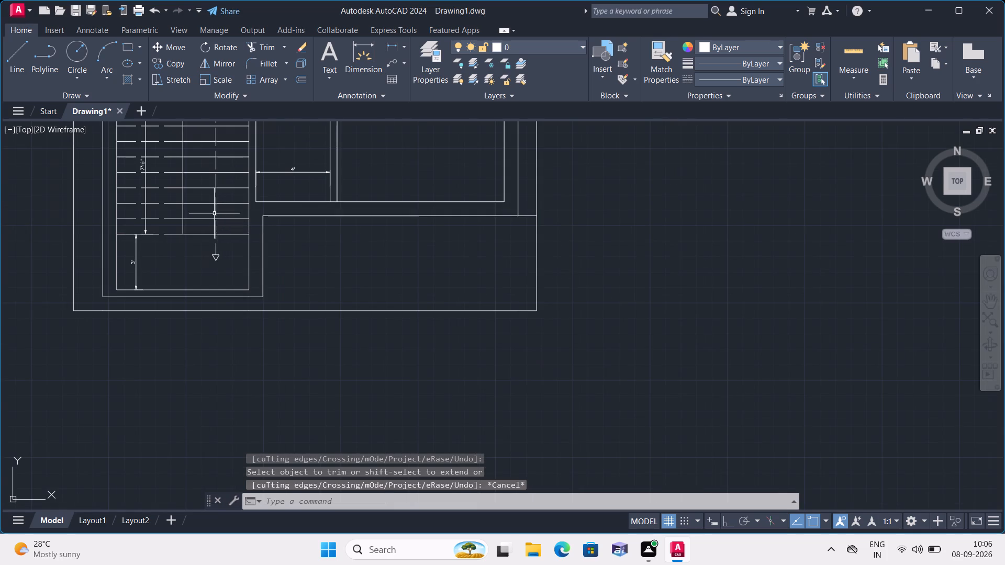
middle_drag(214, 213, 271, 342)
scroll(275, 336, down, 1)
middle_drag(284, 229, 292, 314)
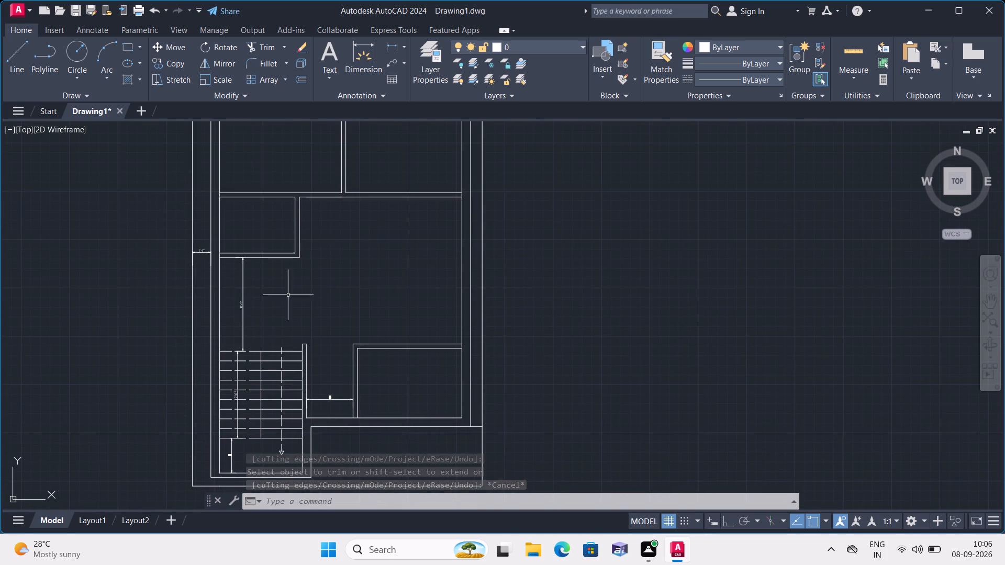
middle_drag(329, 231, 343, 347)
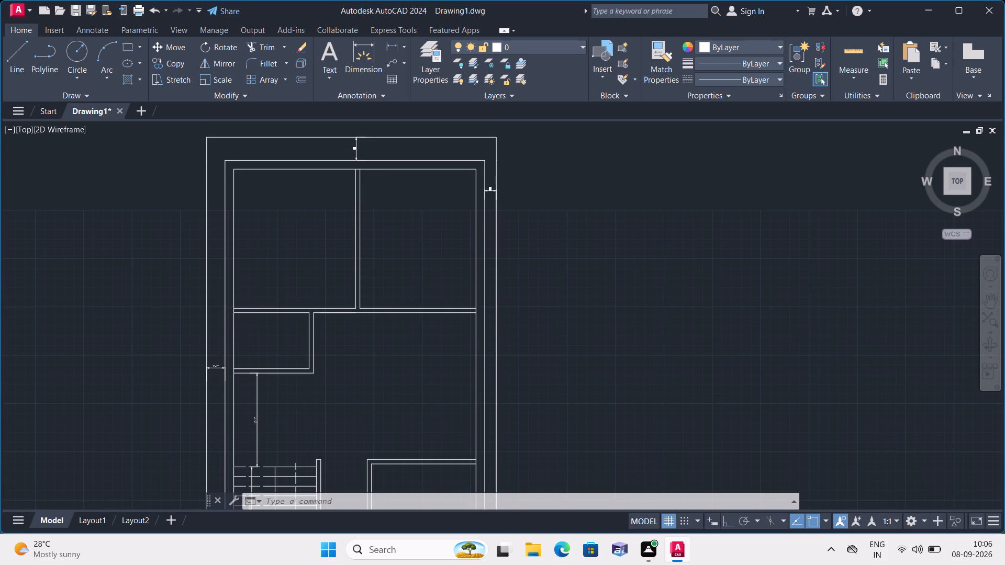
text(l)
key(space)
scroll(350, 338, up, 2)
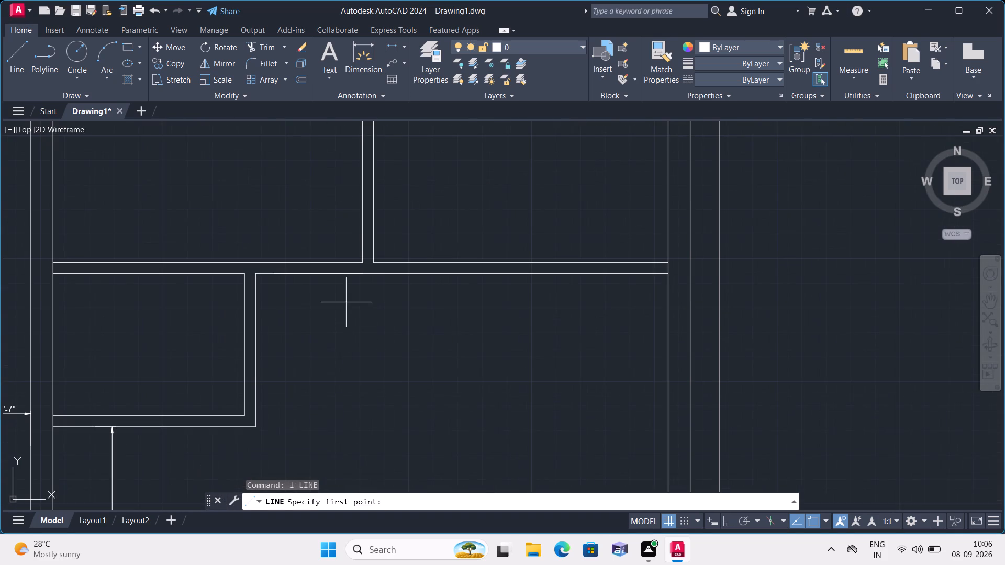
click(364, 259)
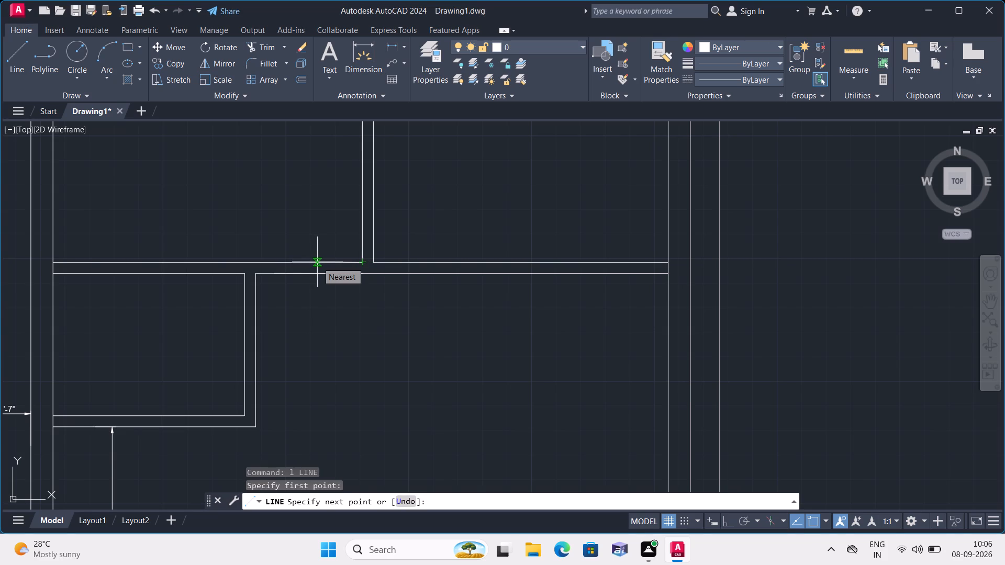
key(F8)
text(3")
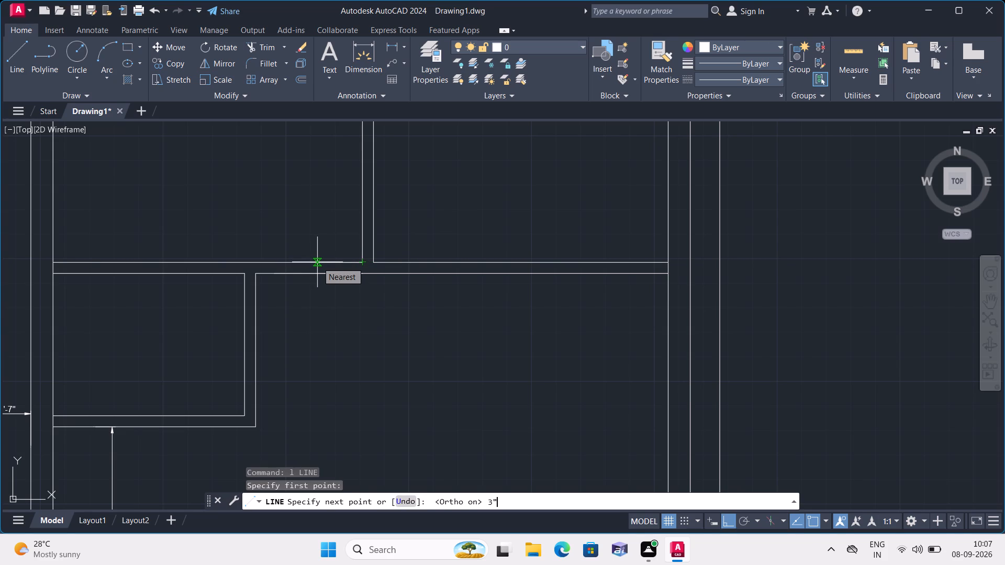
key(space)
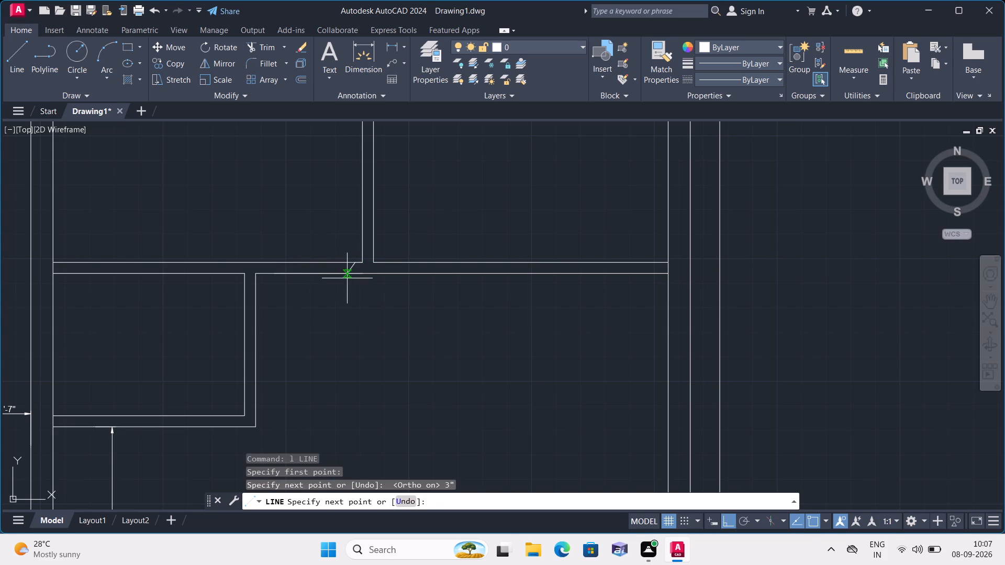
click(357, 275)
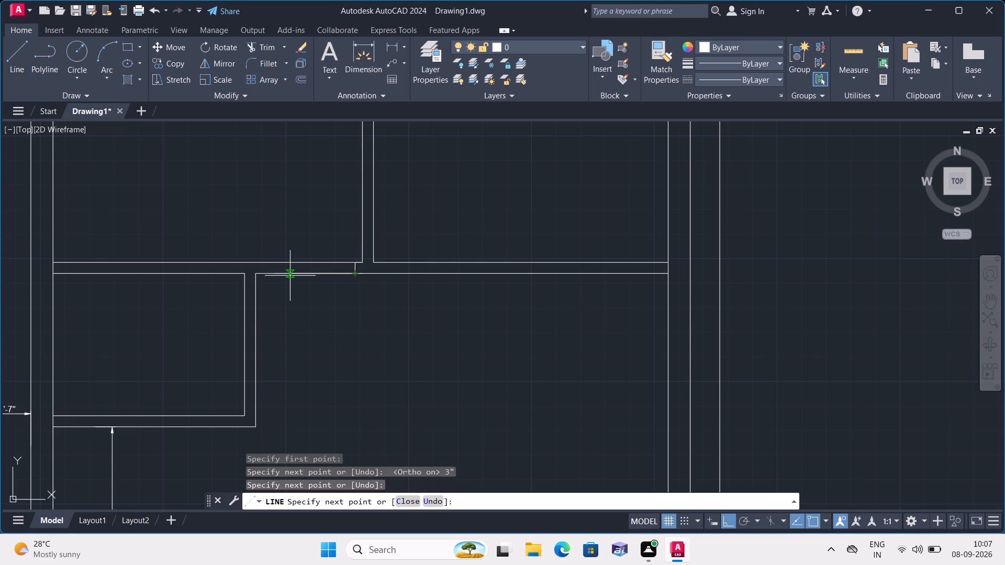
text(3')
key(space)
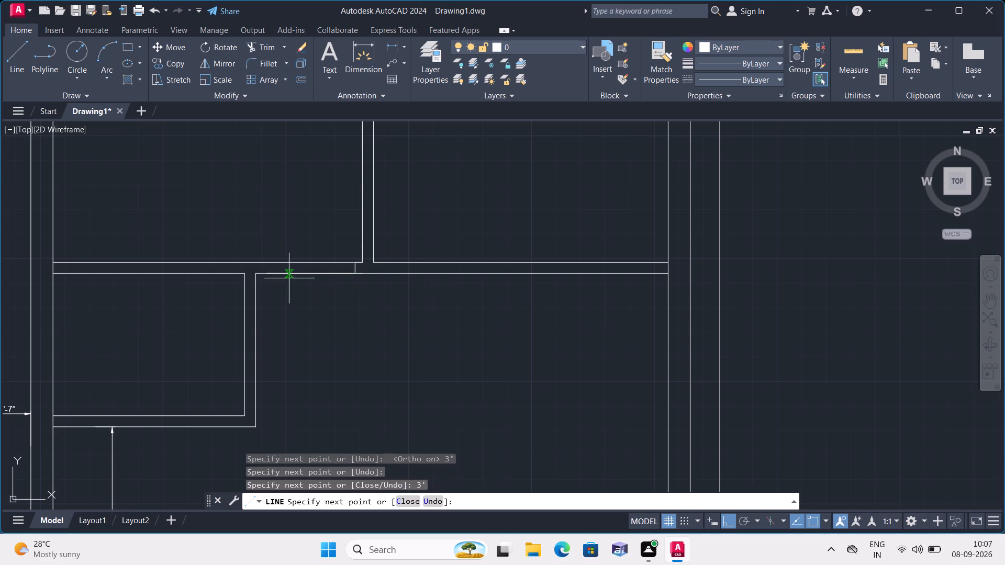
click(264, 260)
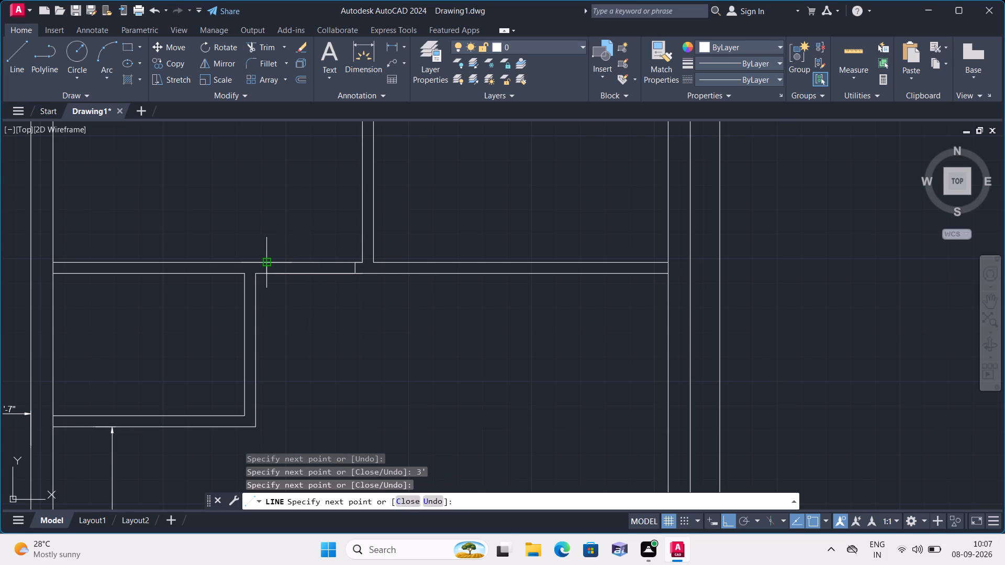
key(space)
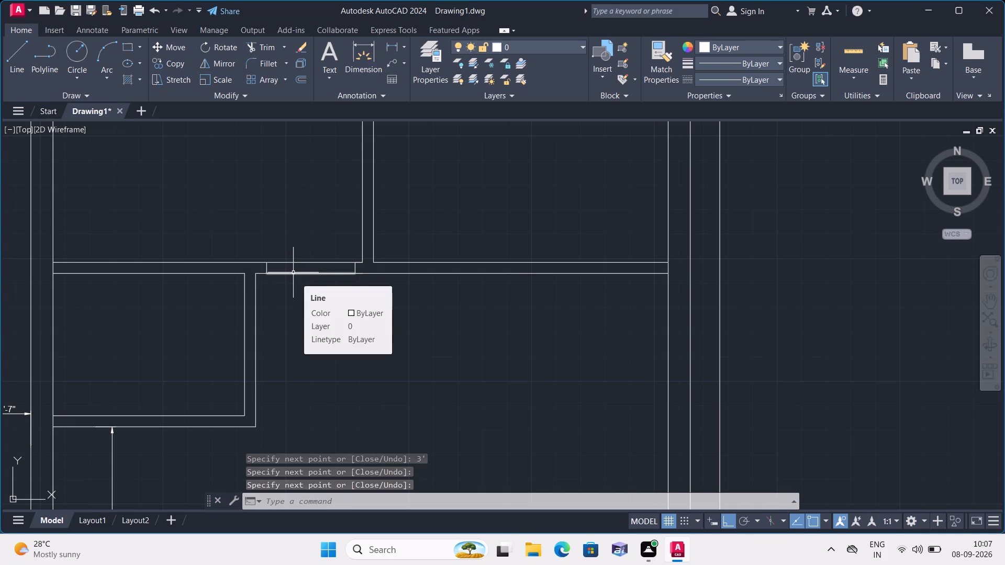
Delete the 3' line along the wall's lower face and the 3" offset segment, leaving the two opening end lines.
click(293, 273)
click(359, 262)
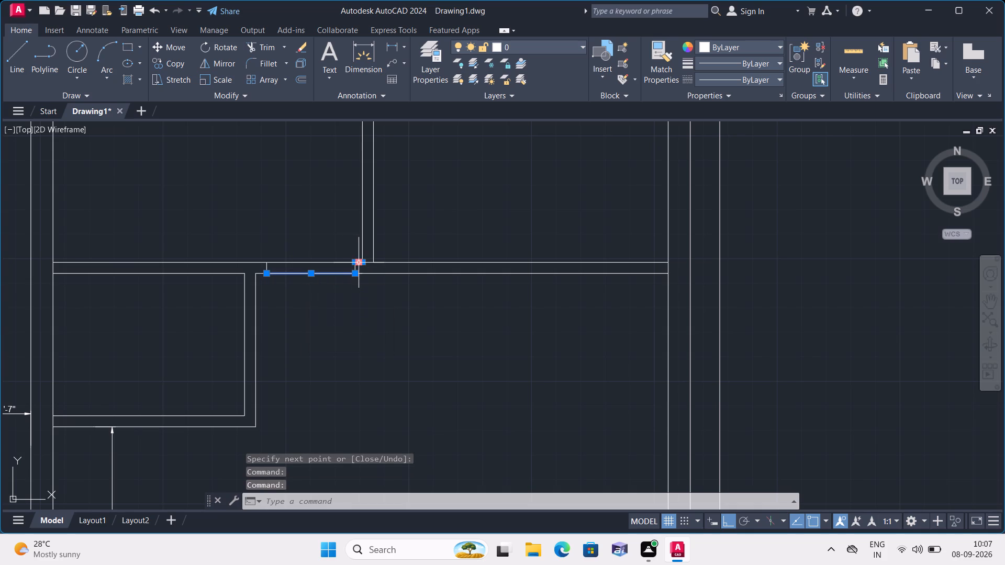
key(Delete)
Start a line at the upper end of the opening's right end line.
text(l)
key(space)
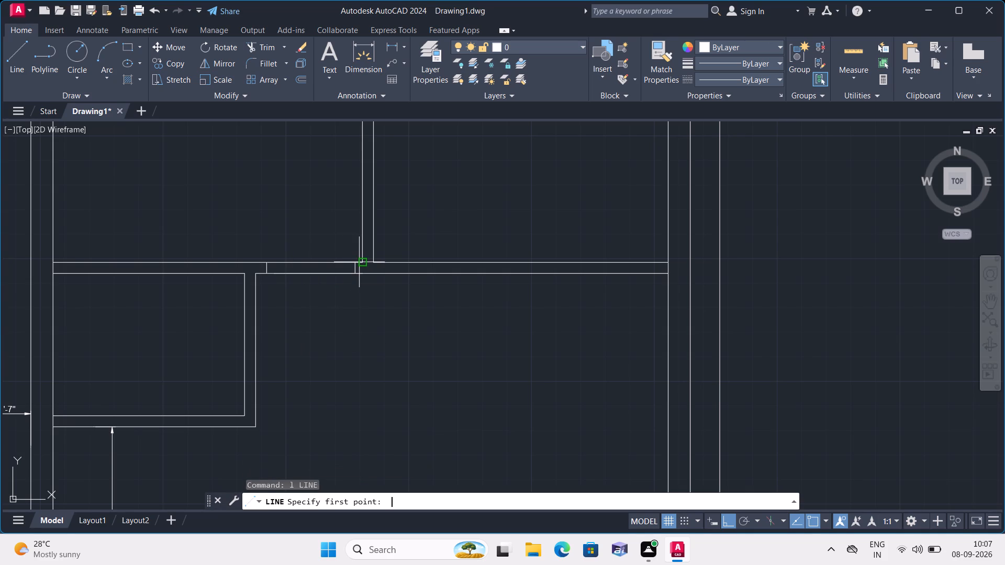
click(353, 262)
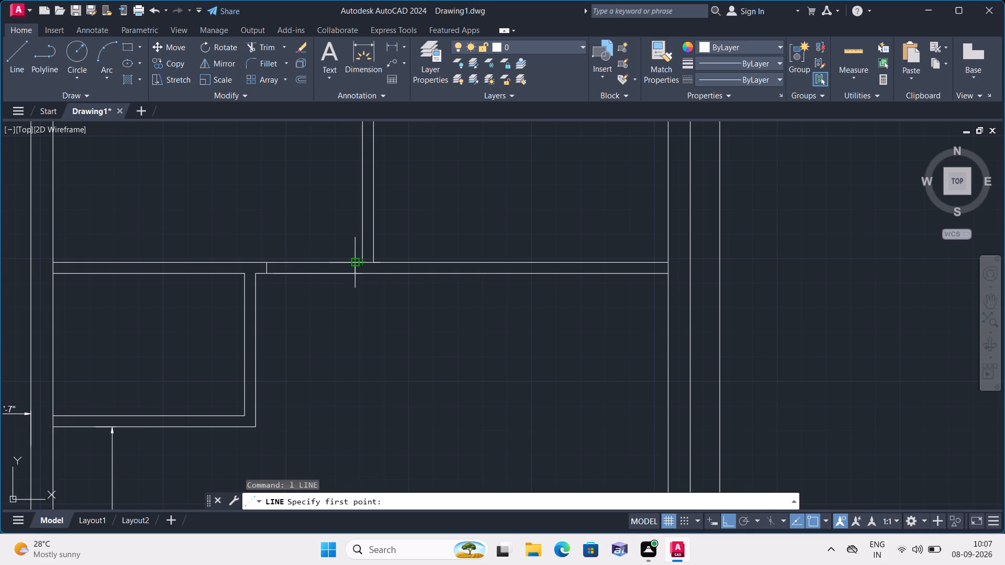
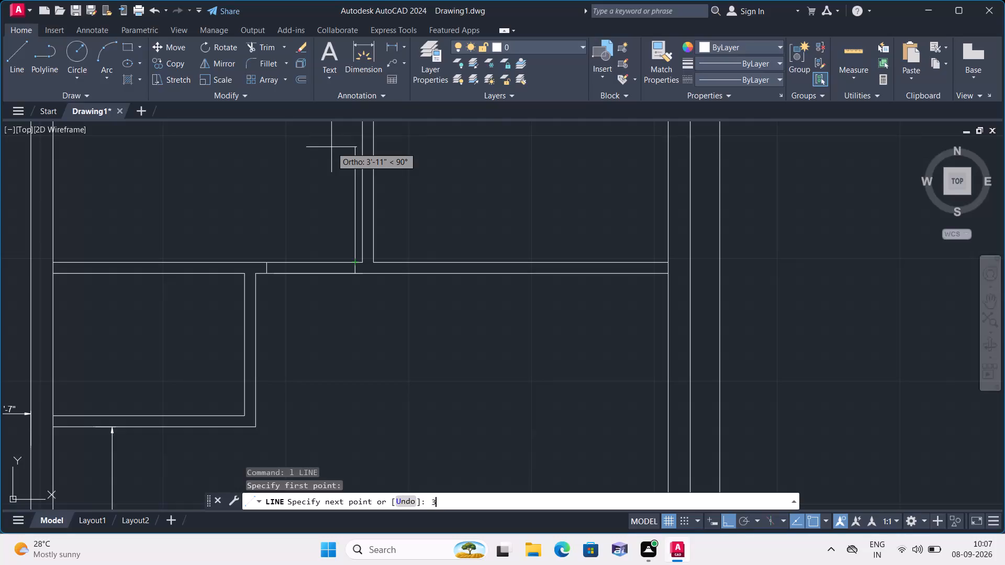
Outline a 3' door opening across the horizontal wall, starting 3" right of the central vertical partition's corner, with a jamb line at each end.
key(Escape)
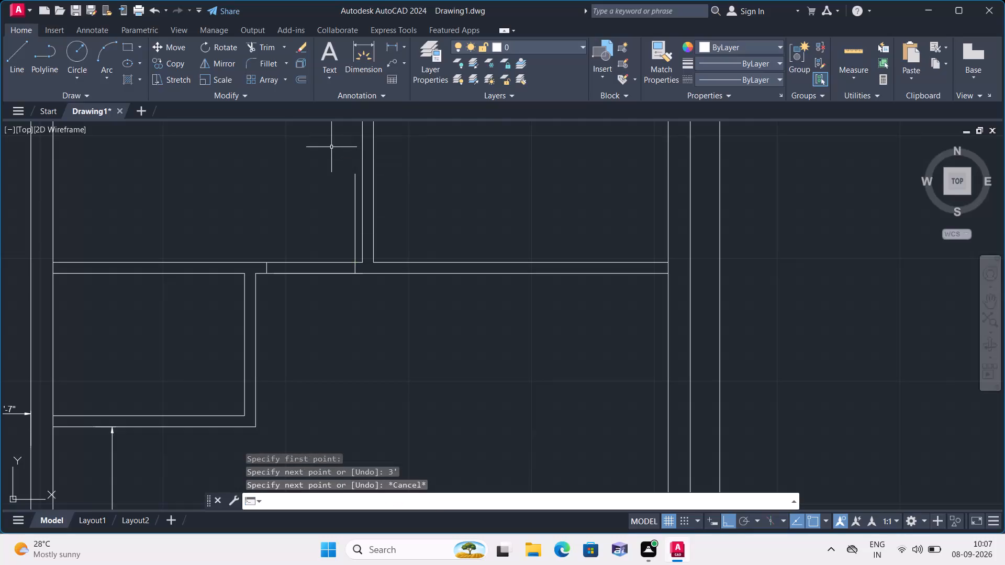
text(l)
key(space)
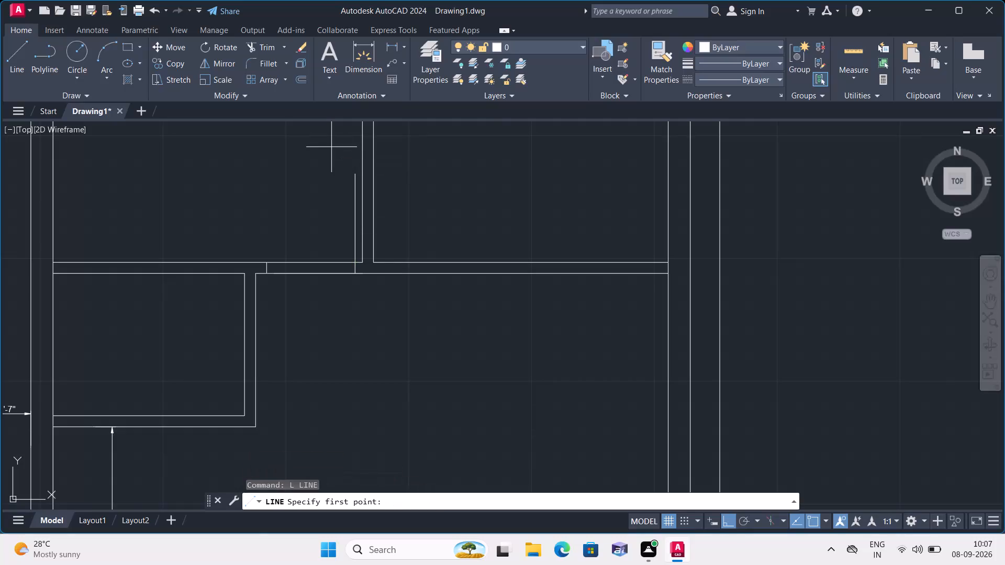
click(376, 263)
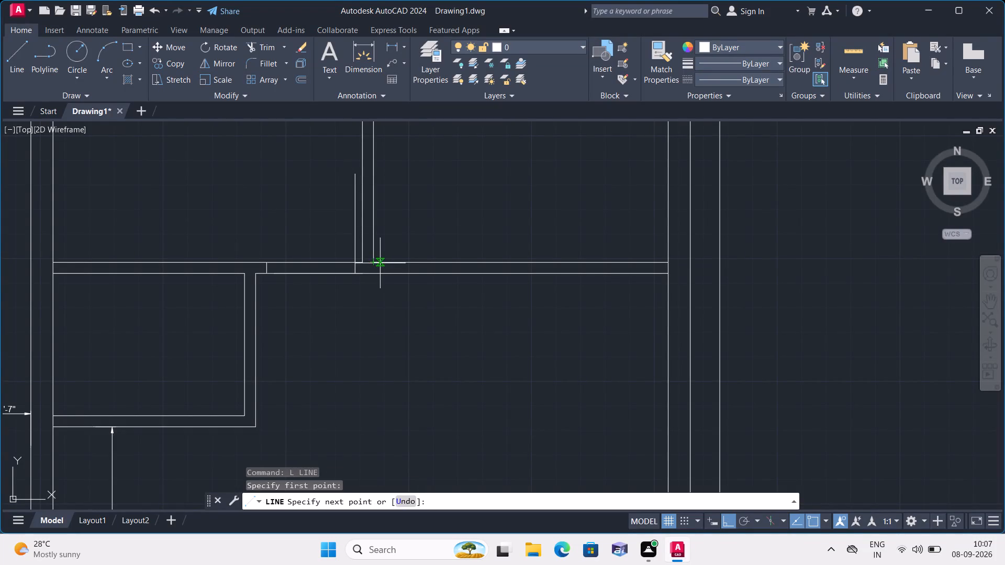
text(3")
key(space)
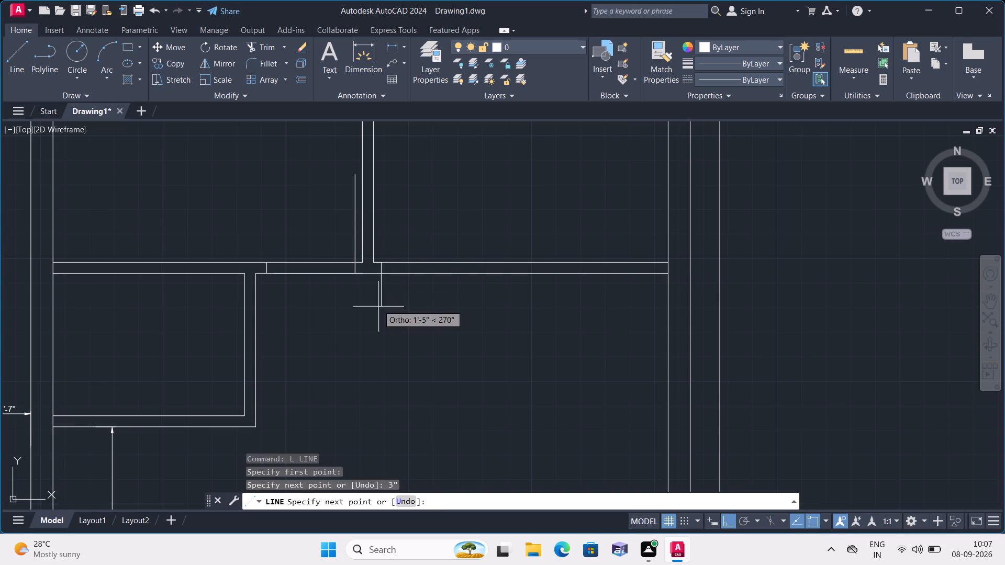
click(384, 274)
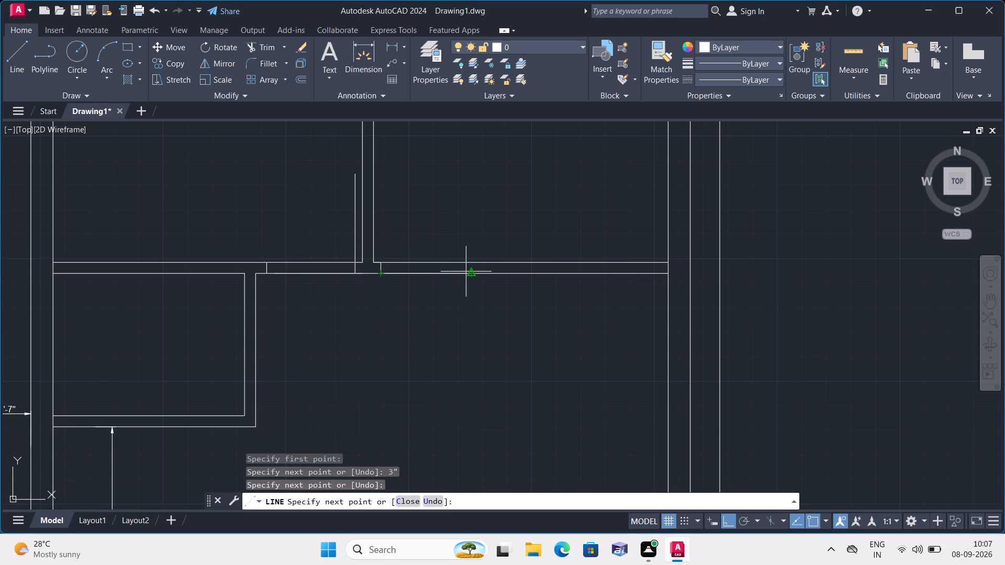
text(3')
key(space)
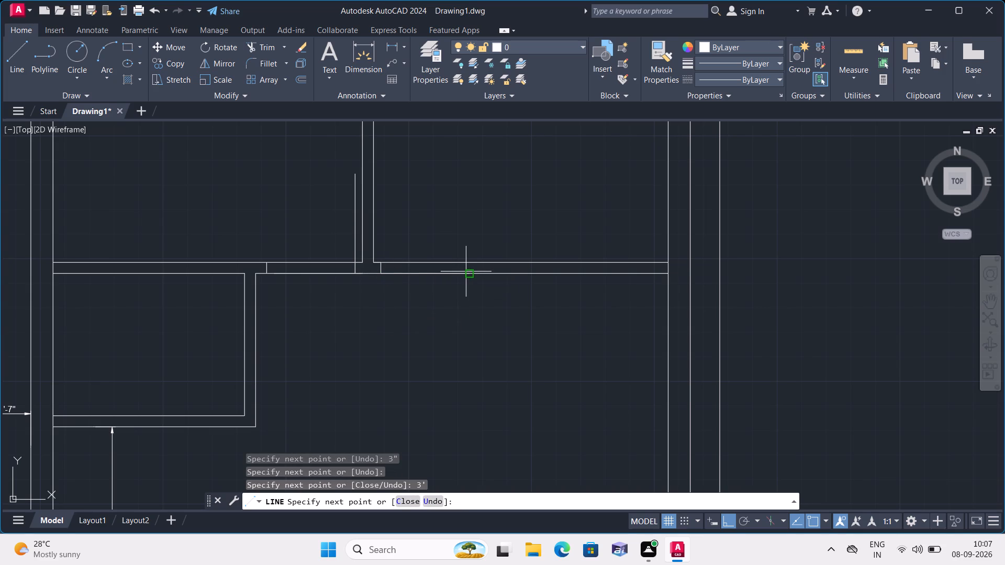
click(470, 261)
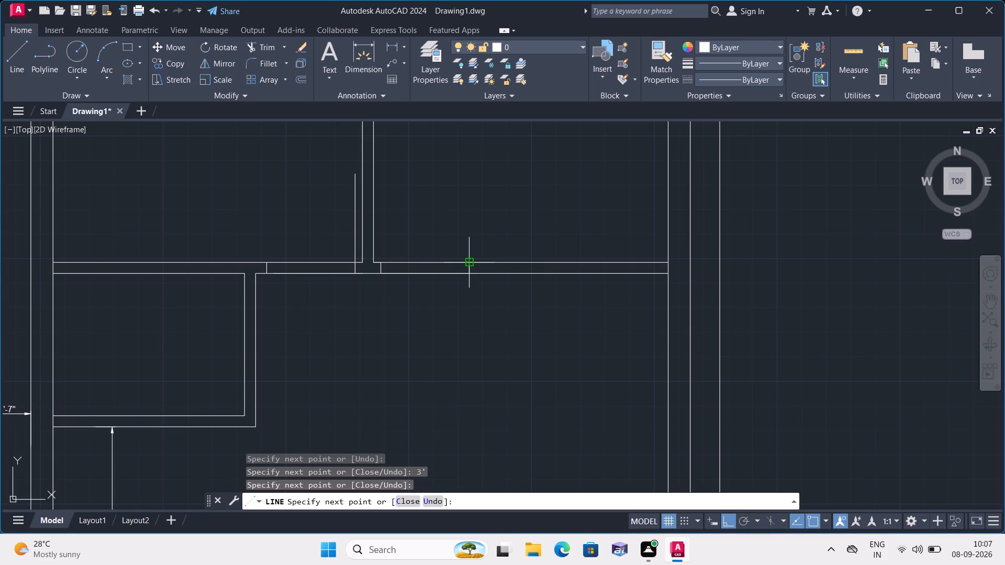
key(Escape)
Delete the 3' and 3" construction segments lying along the horizontal wall's faces, leaving the two jamb lines.
click(449, 275)
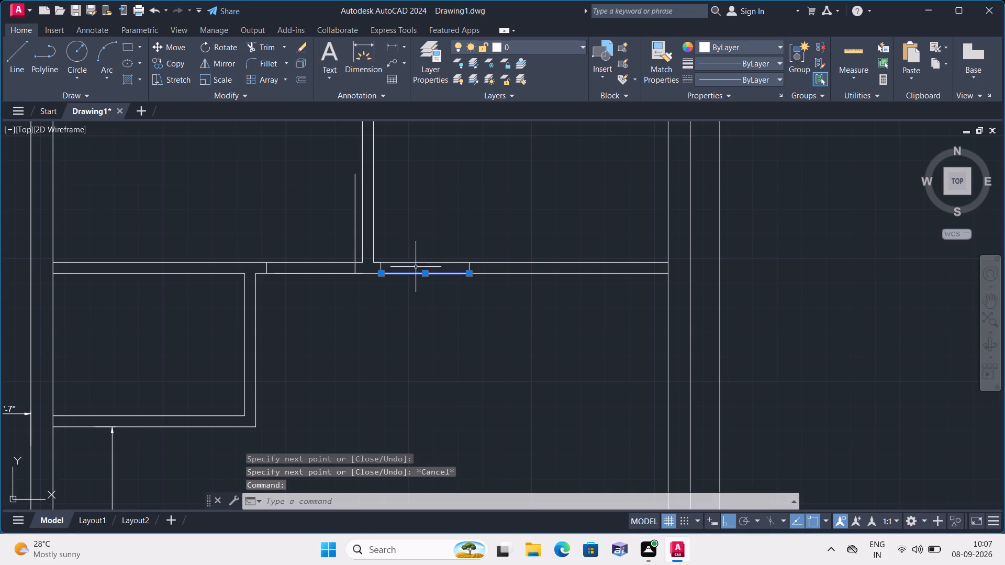
scroll(392, 264, up, 3)
click(325, 257)
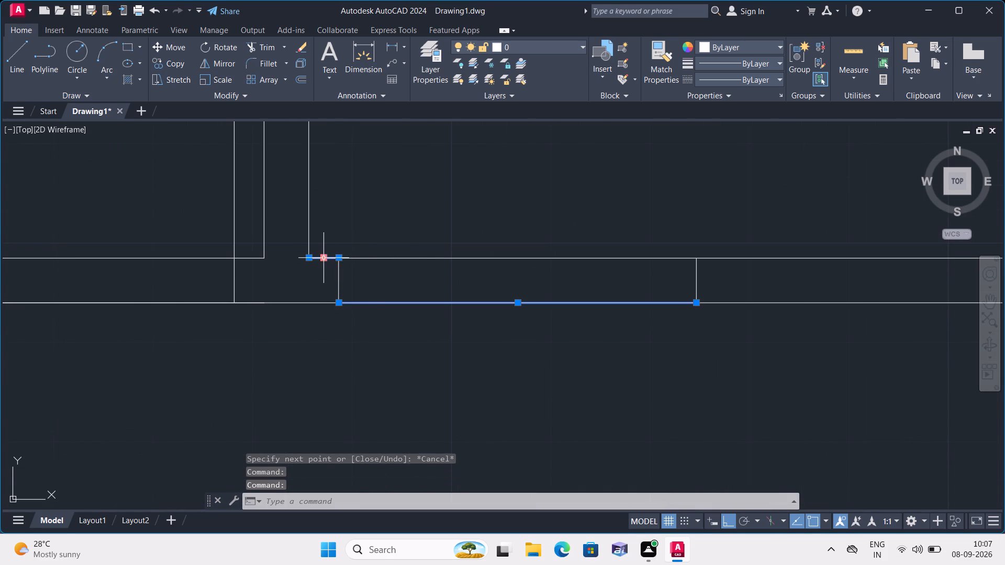
key(Delete)
Draw a 3' vertical door-leaf line upward from the top of the jamb nearest the central partition.
scroll(373, 252, down, 1)
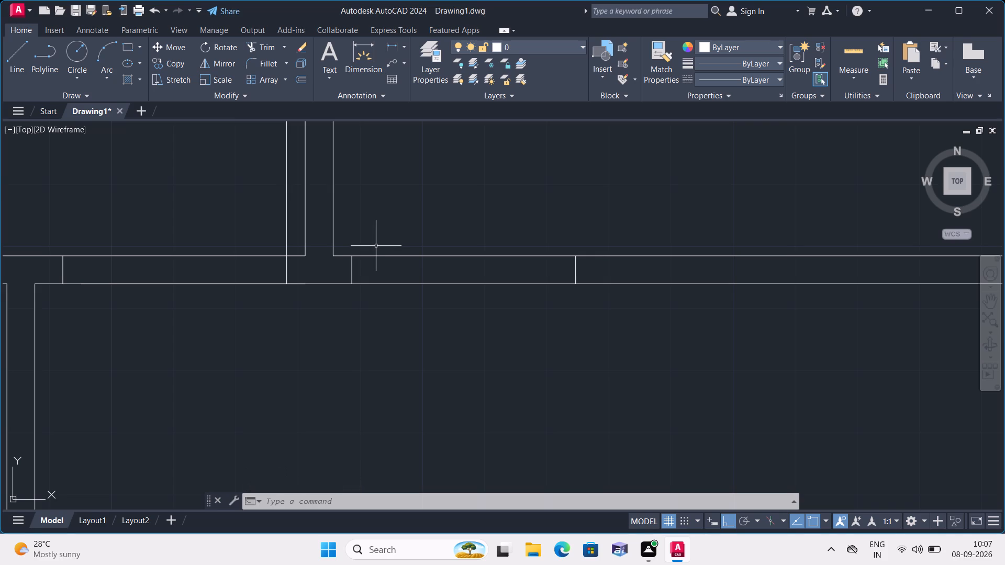
text(l)
key(space)
click(348, 259)
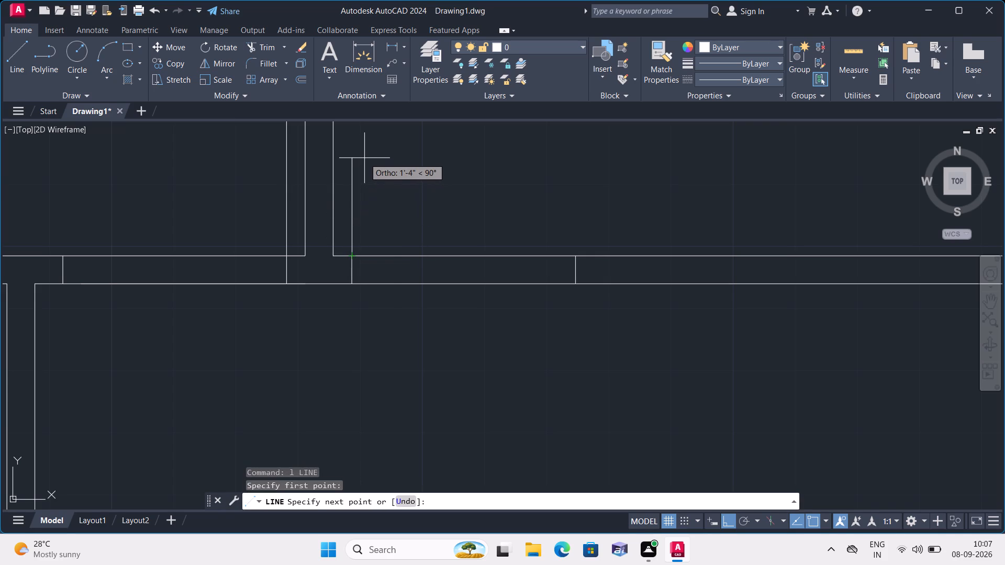
text(3')
key(space)
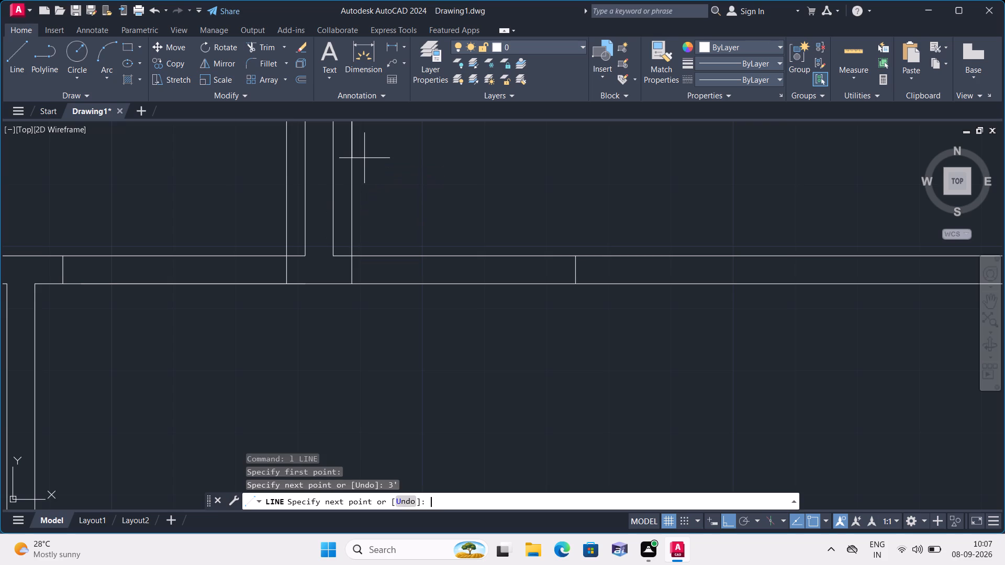
key(Escape)
Outline a 3' door opening in the small room's right-hand wall, starting 3" below its upper inner corner, with a jamb line at each end.
scroll(380, 176, down, 2)
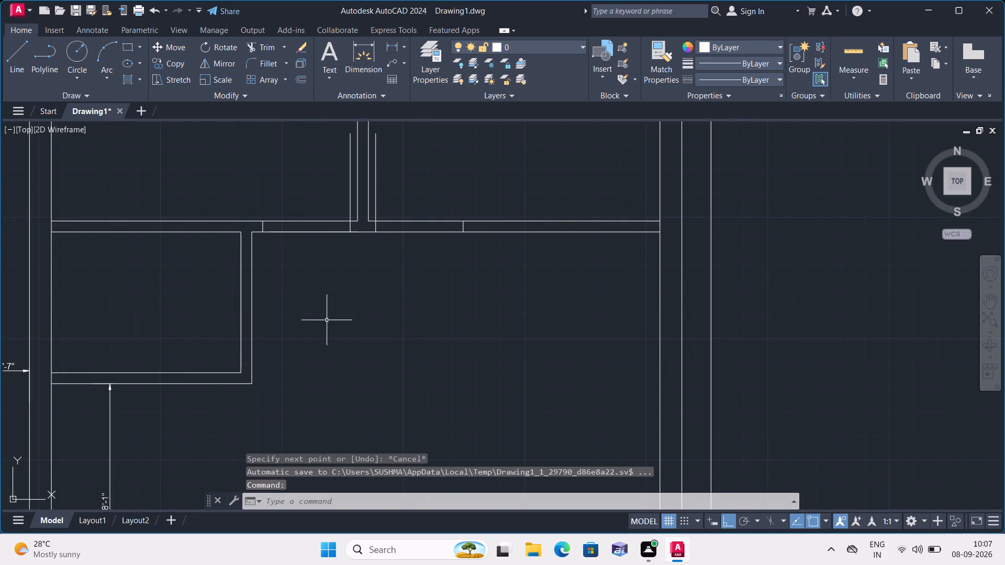
middle_drag(327, 321, 373, 272)
text(l)
key(space)
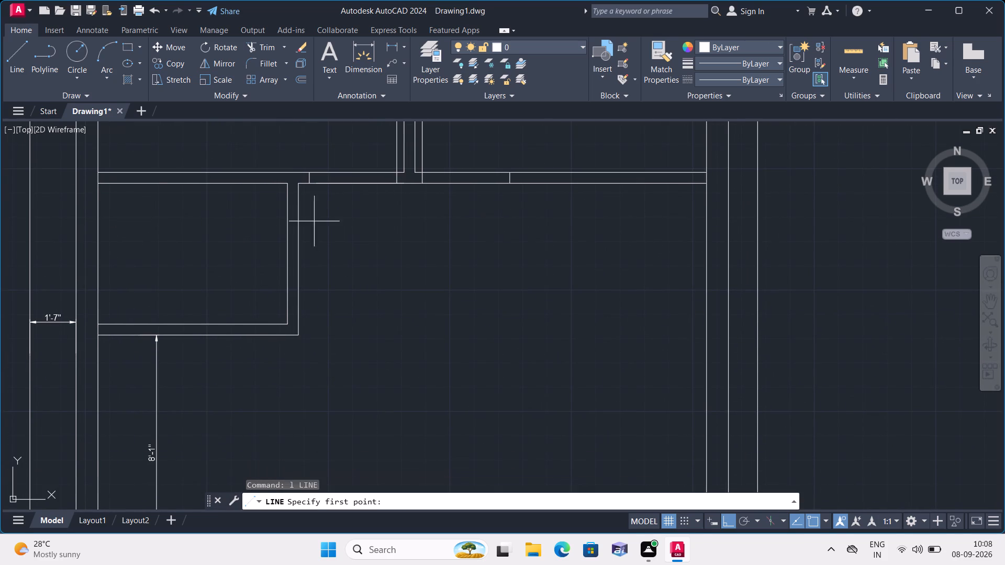
click(287, 185)
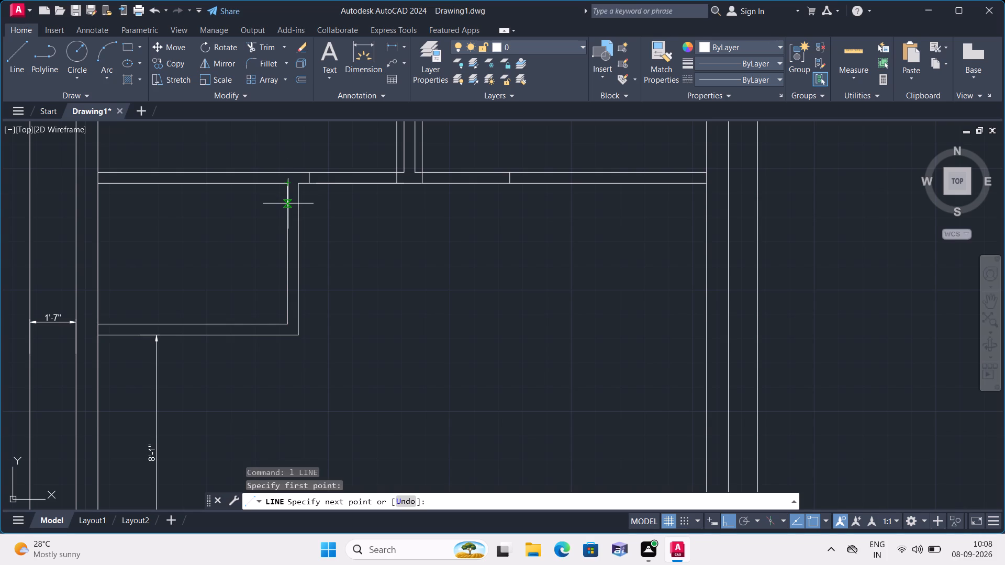
text(3")
key(space)
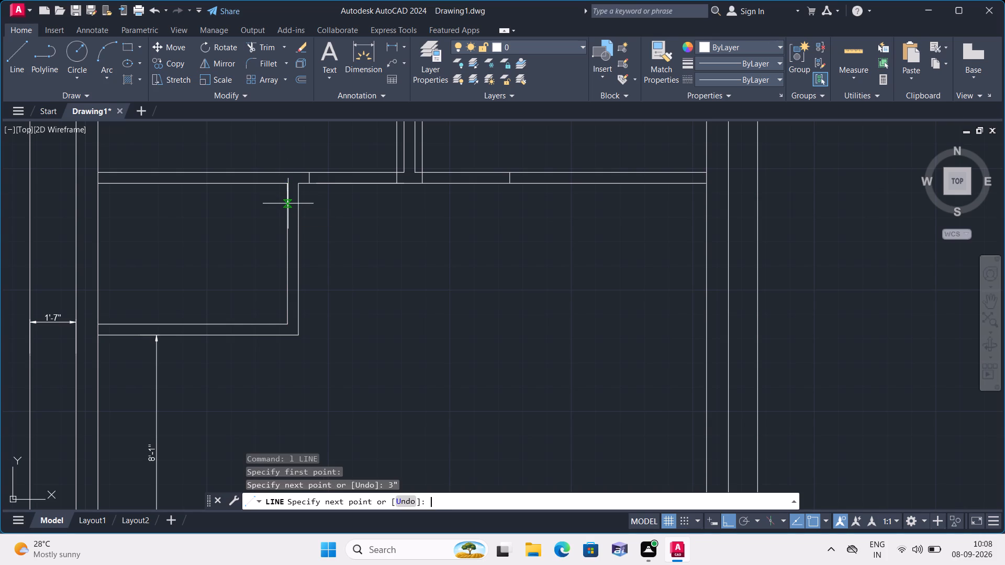
click(299, 192)
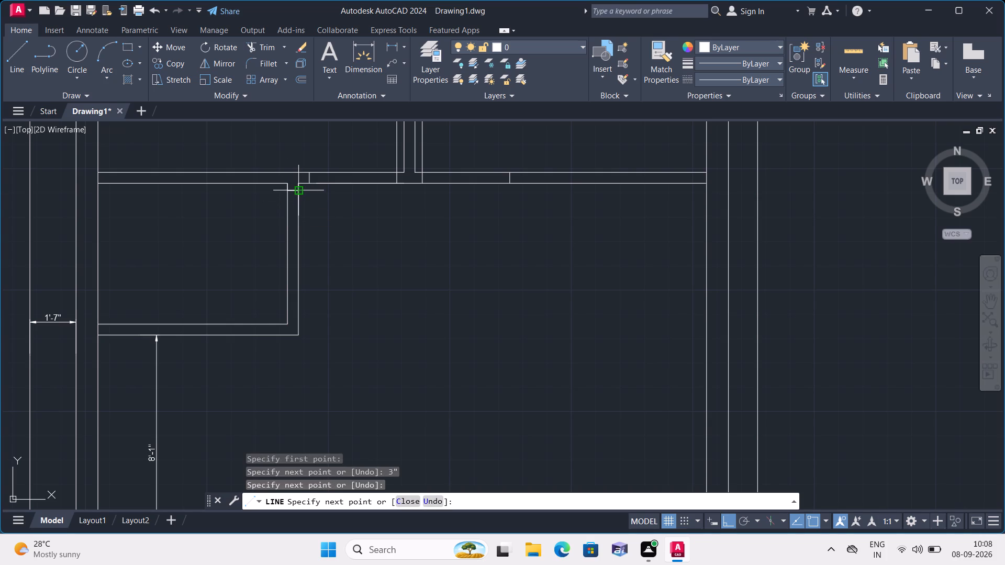
text(3')
key(space)
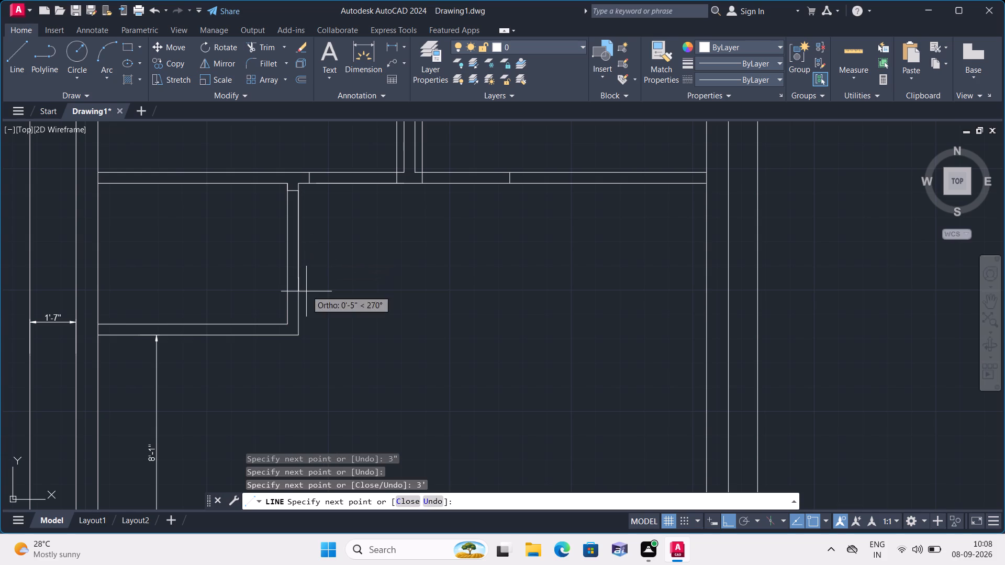
click(286, 279)
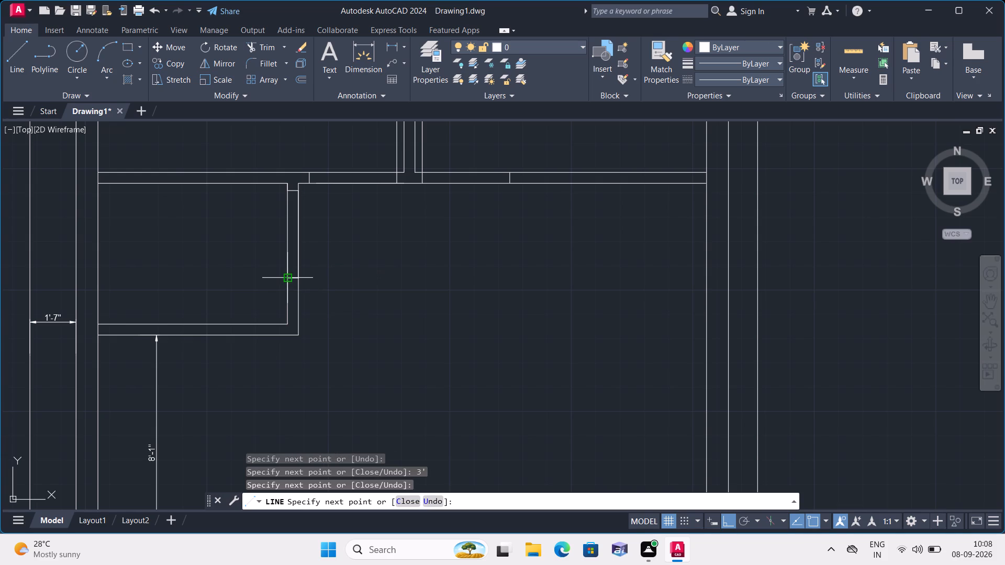
key(Escape)
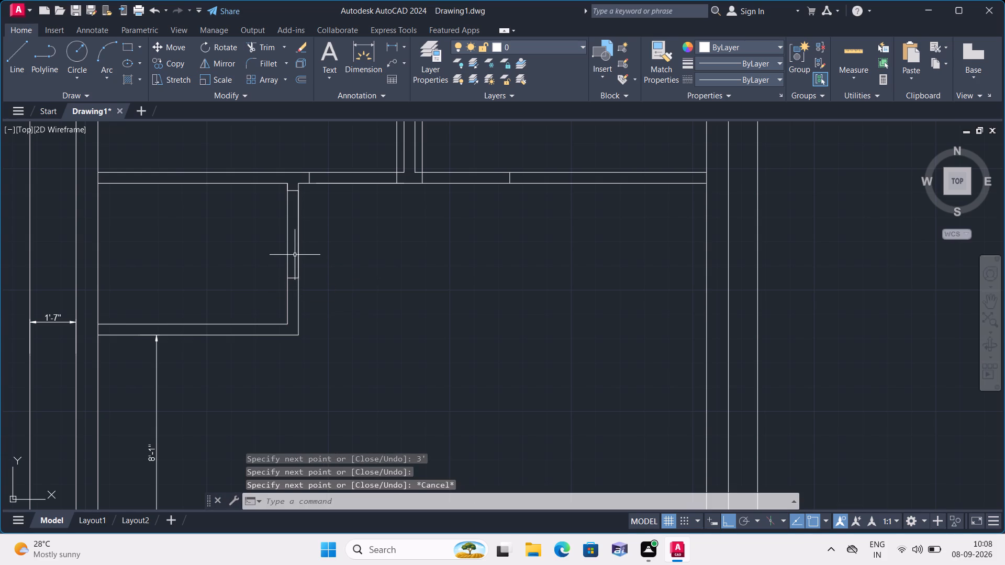
Delete the 3' and 3" construction segments lying along the faces of the small room's right-hand wall.
click(297, 256)
scroll(287, 197, up, 3)
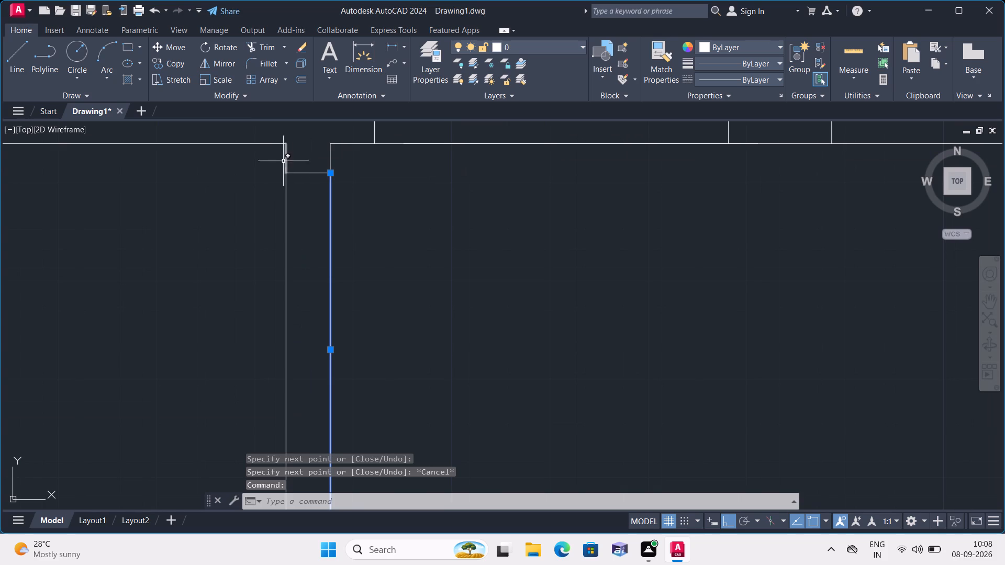
click(285, 159)
key(Delete)
Draw a 3' horizontal door-leaf line from the upper jamb leftward into the small room.
scroll(297, 191, down, 1)
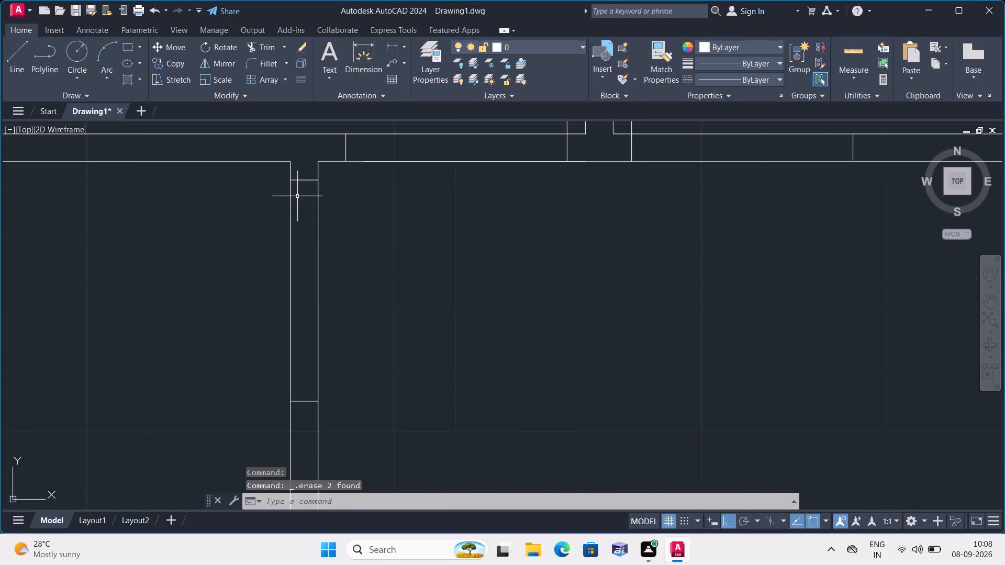
text(l)
key(space)
click(293, 179)
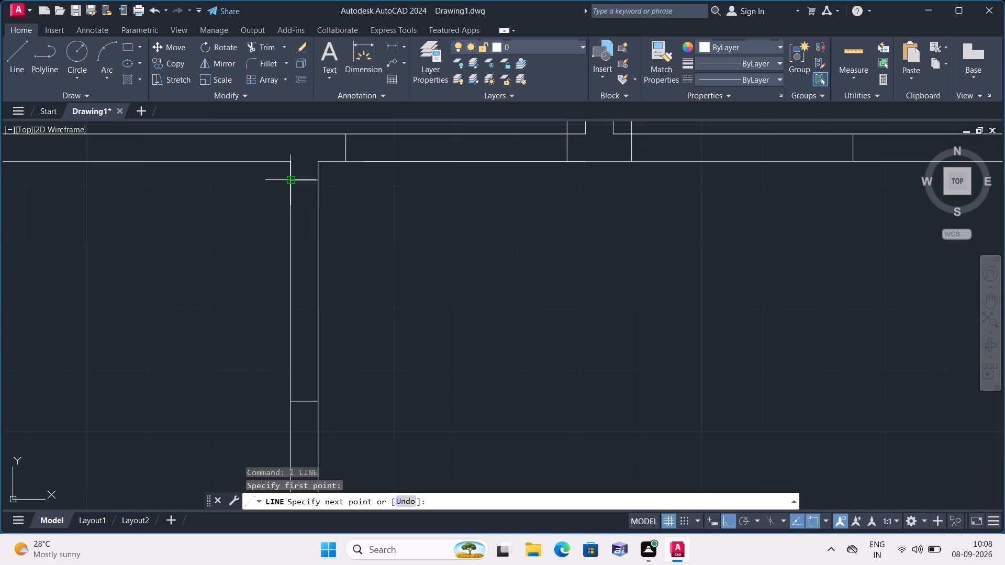
text(3')
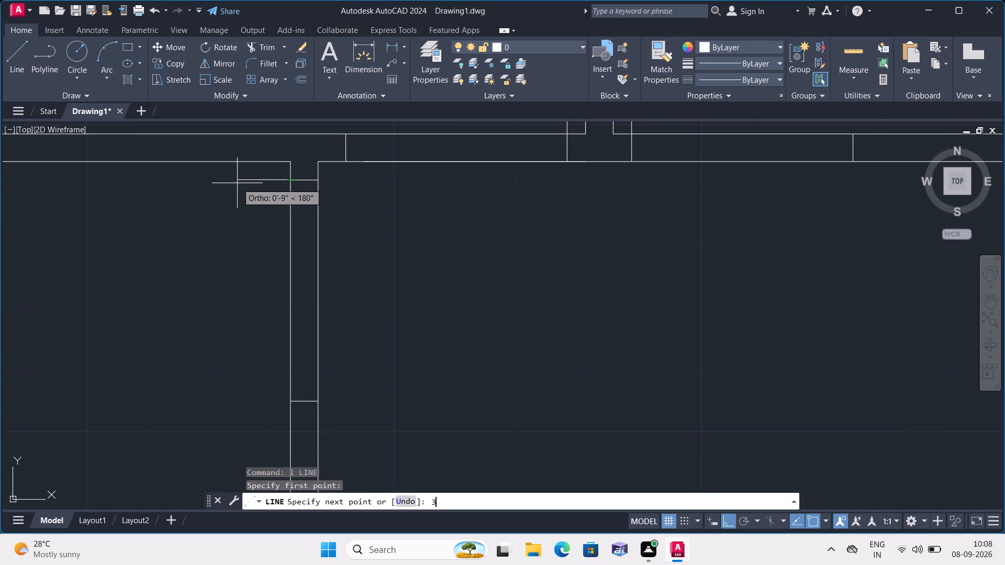
key(space)
key(Escape)
Outline a 3' door opening in the top wall of the room beside the stair passage, starting 3" from its inner left corner, with both jamb lines.
scroll(236, 238, down, 2)
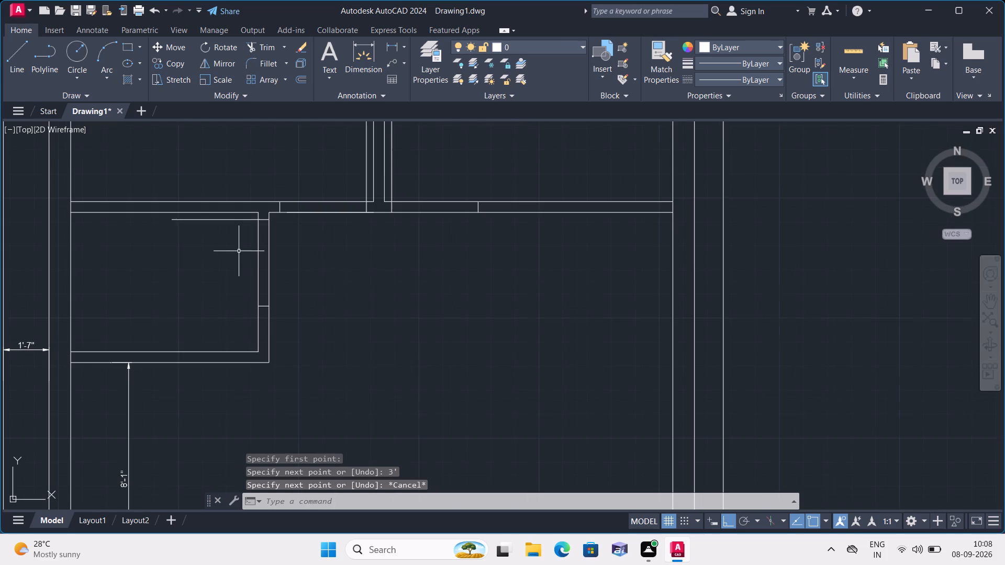
scroll(349, 299, down, 1)
middle_drag(349, 299, 332, 207)
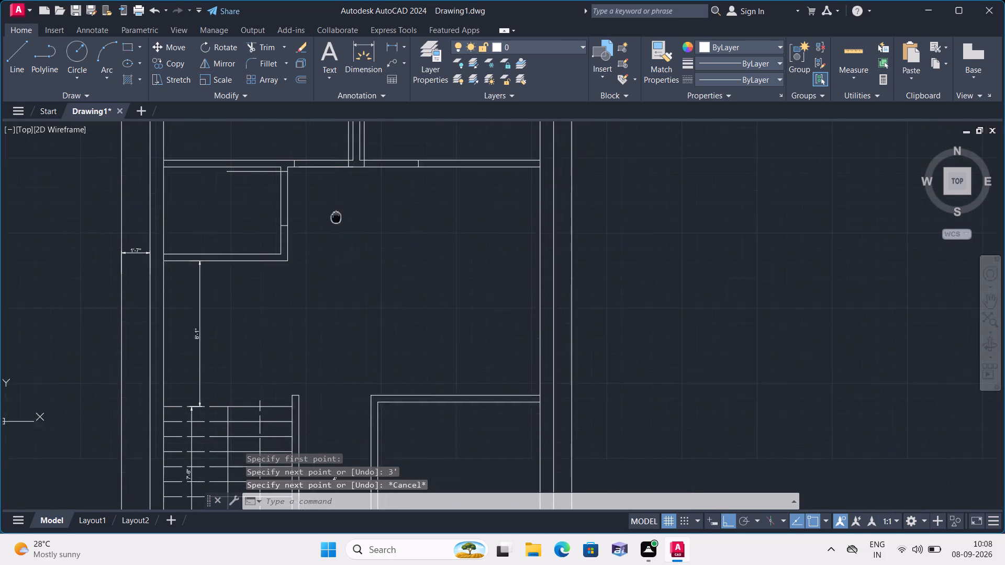
middle_drag(332, 207, 329, 200)
key(l)
key(space)
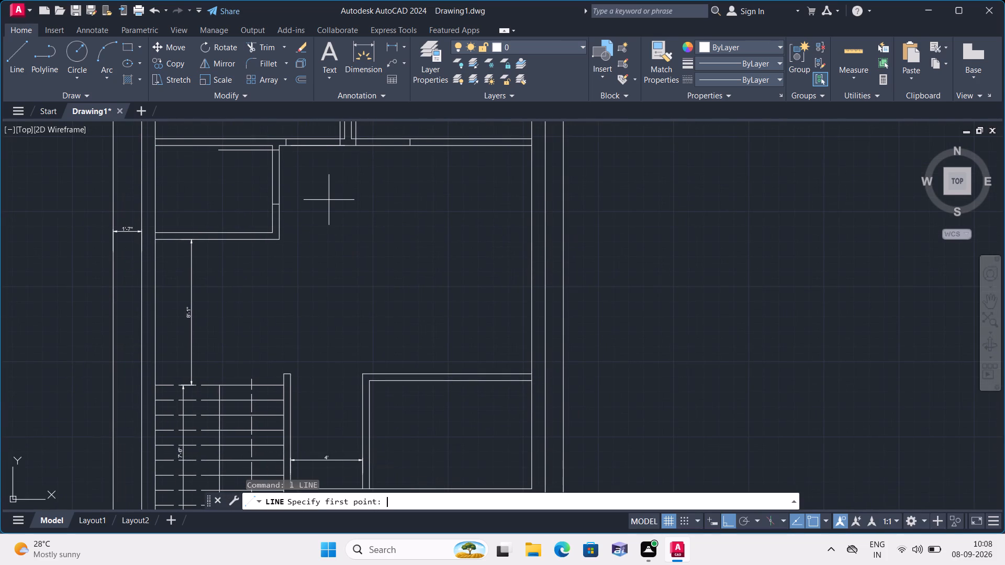
scroll(356, 380, up, 3)
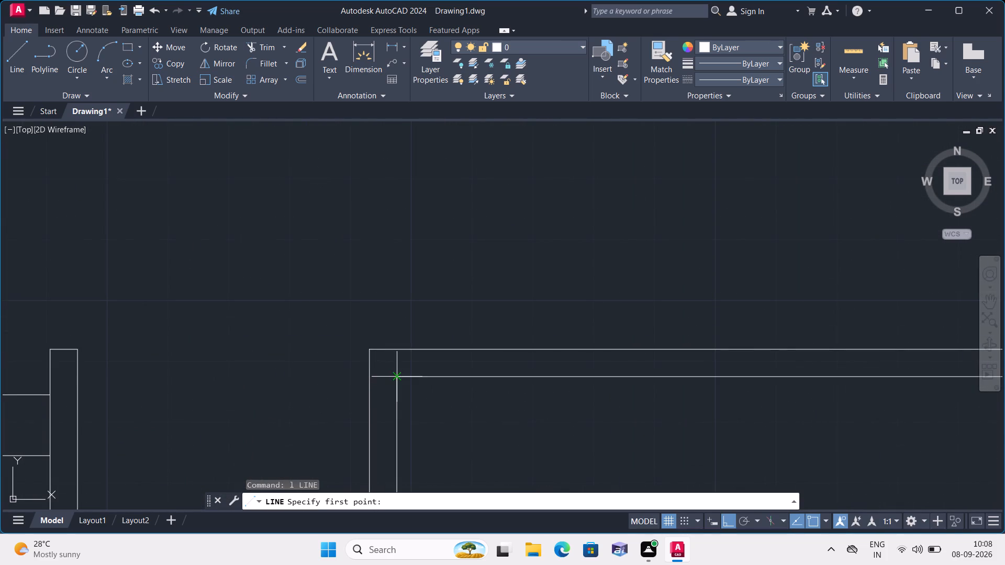
click(395, 379)
key(3)
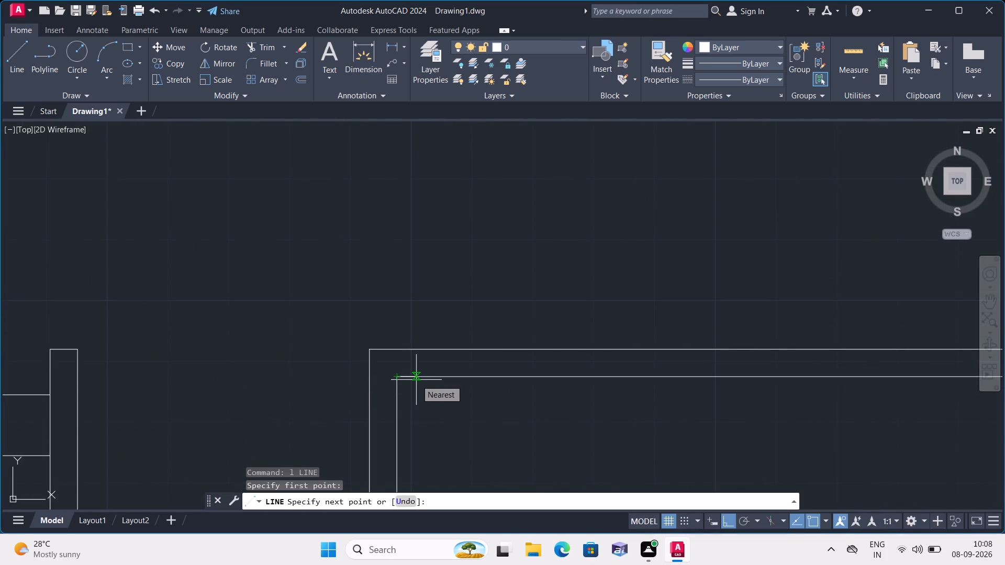
key(apostrophe)
key(BackSpace)
key(shift+quotedbl)
key(space)
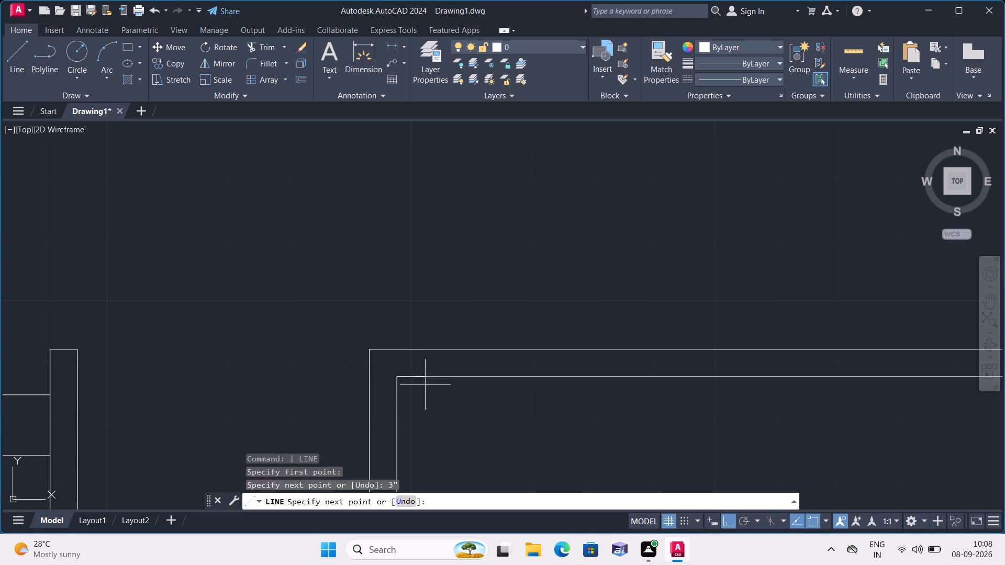
click(417, 348)
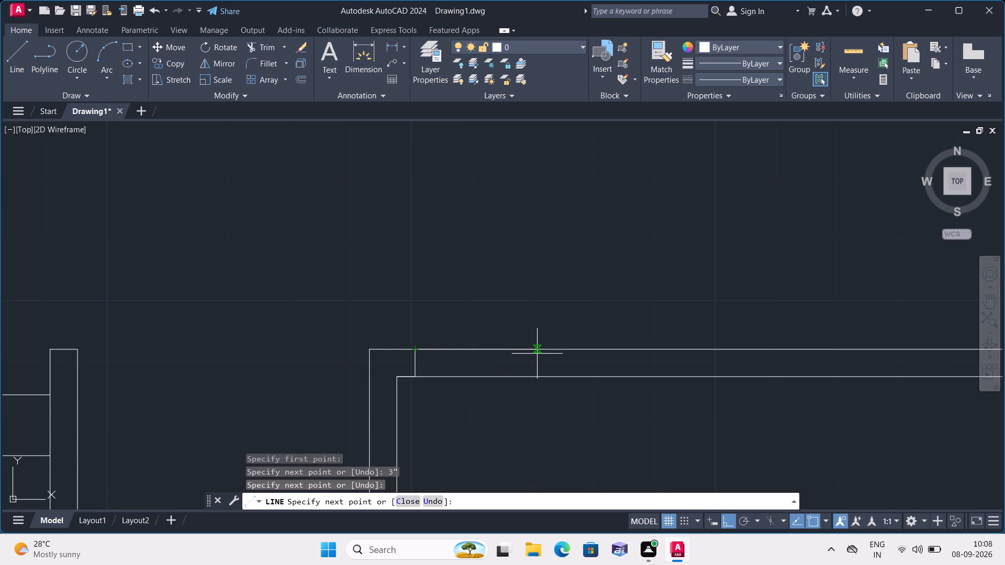
text(3')
key(space)
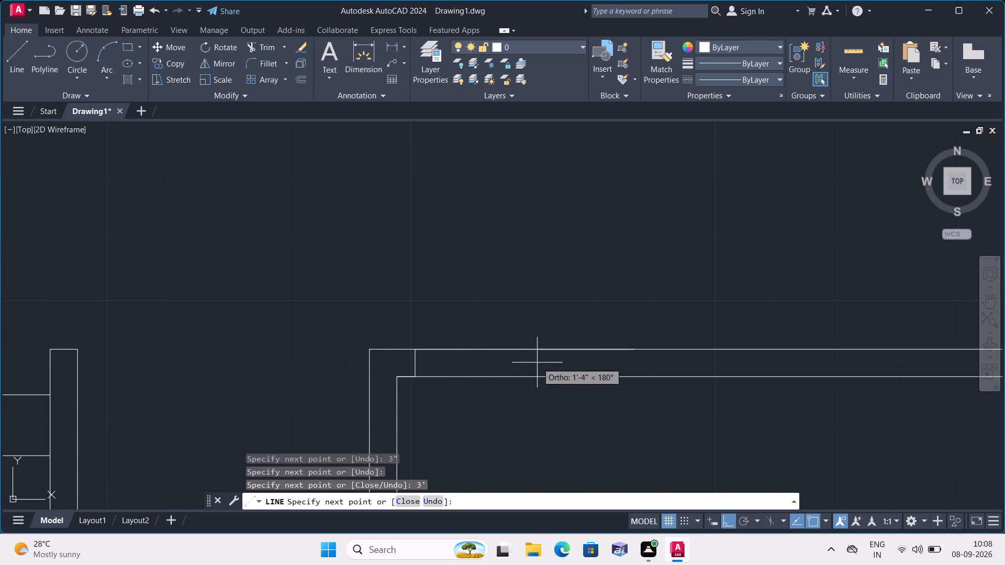
click(638, 378)
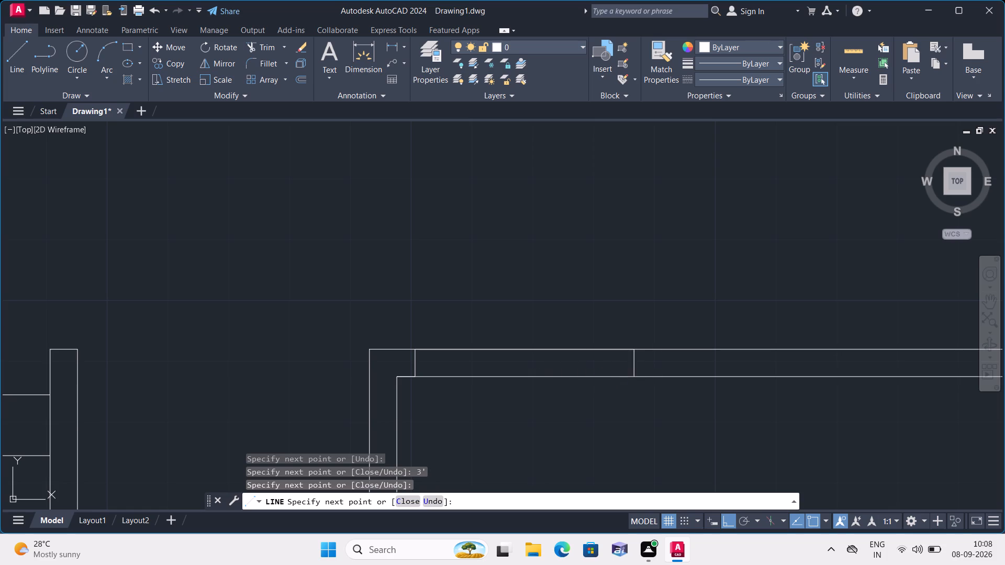
Delete the 3" and 3' construction segments lying along the top wall of the room beside the stair passage.
key(space)
click(406, 377)
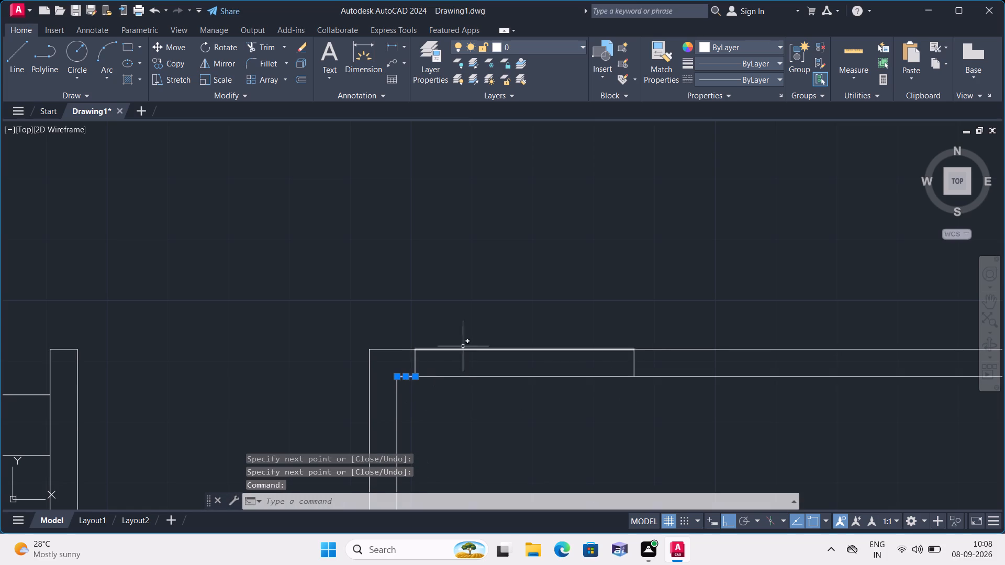
click(469, 348)
key(Delete)
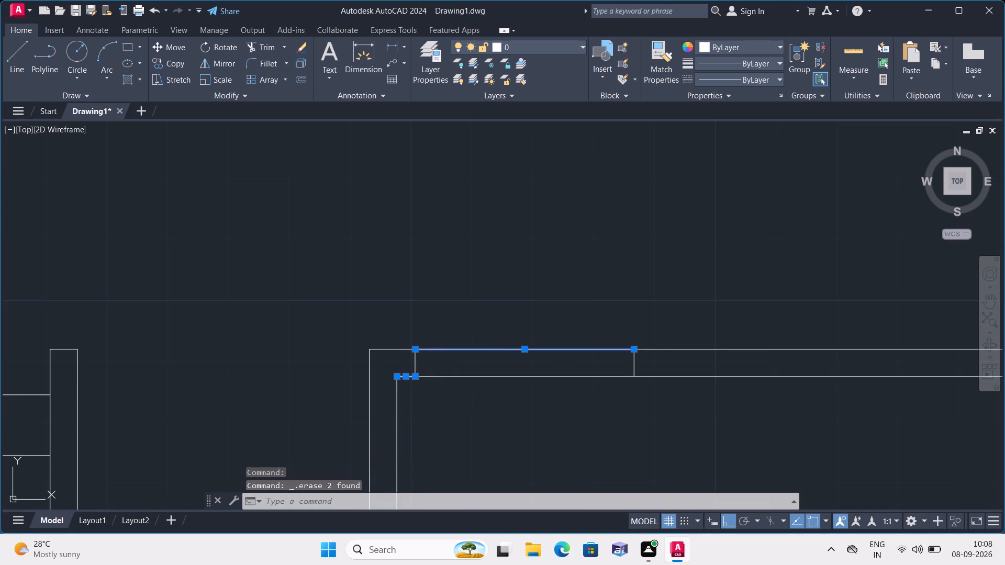
Draw a 3' vertical door-leaf line from the left jamb's inner end down into the room beside the stair passage.
text(l)
key(space)
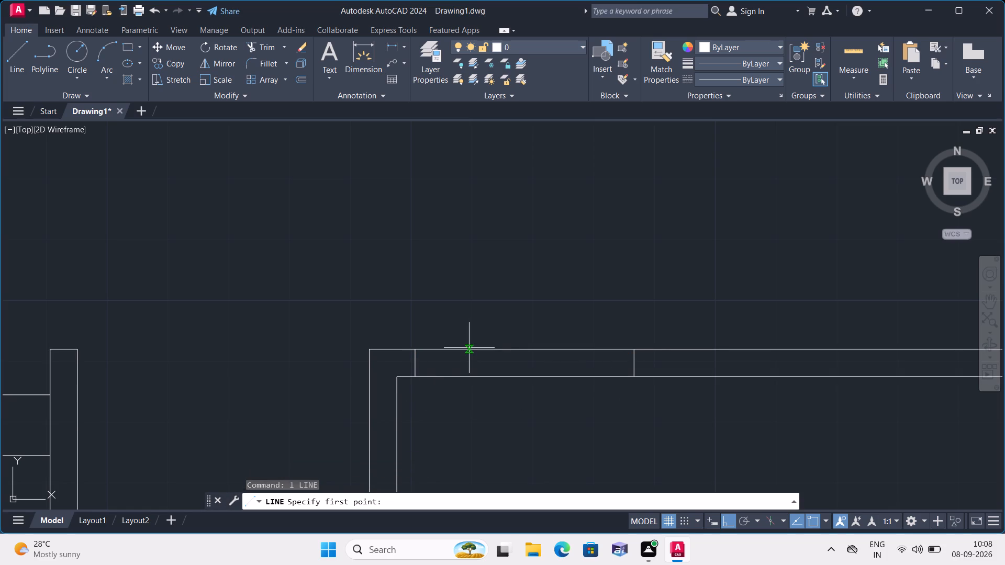
click(414, 378)
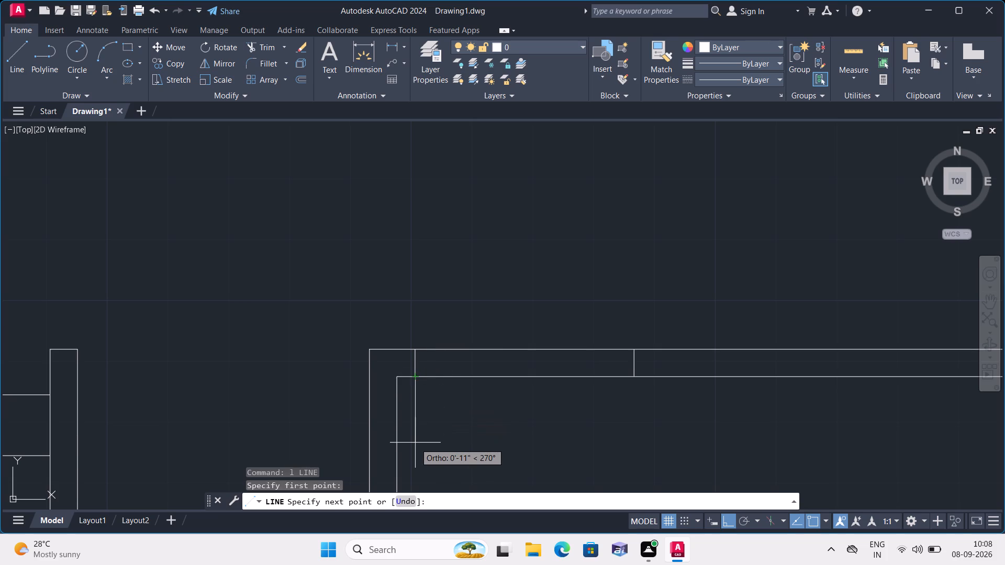
text(3')
key(space)
key(Escape)
Draw a Start, End, Direction swing arc from the small room's door-leaf tip to the inner end of its lower jamb.
scroll(415, 444, down, 3)
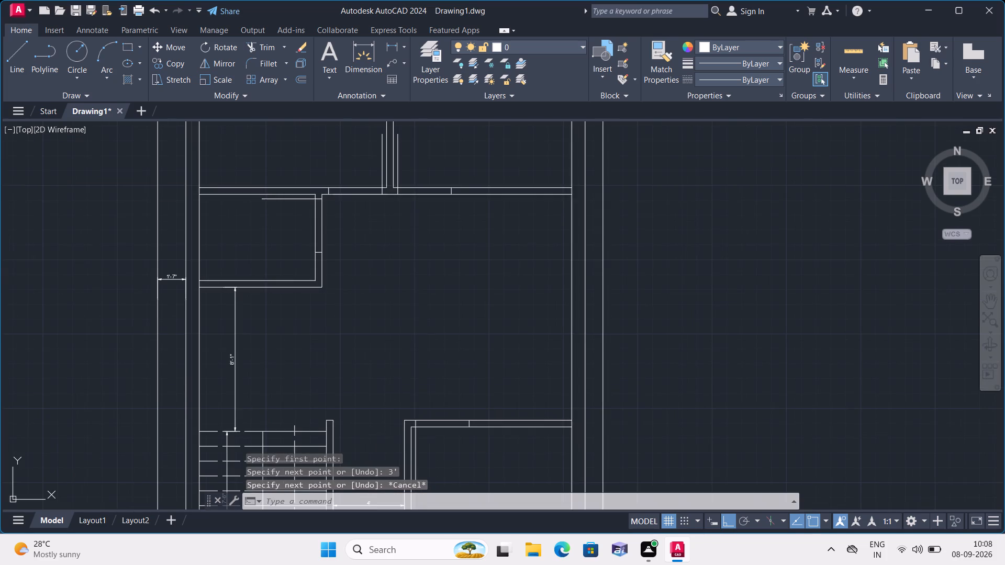
middle_drag(418, 439, 399, 310)
scroll(364, 247, down, 1)
middle_drag(364, 247, 403, 339)
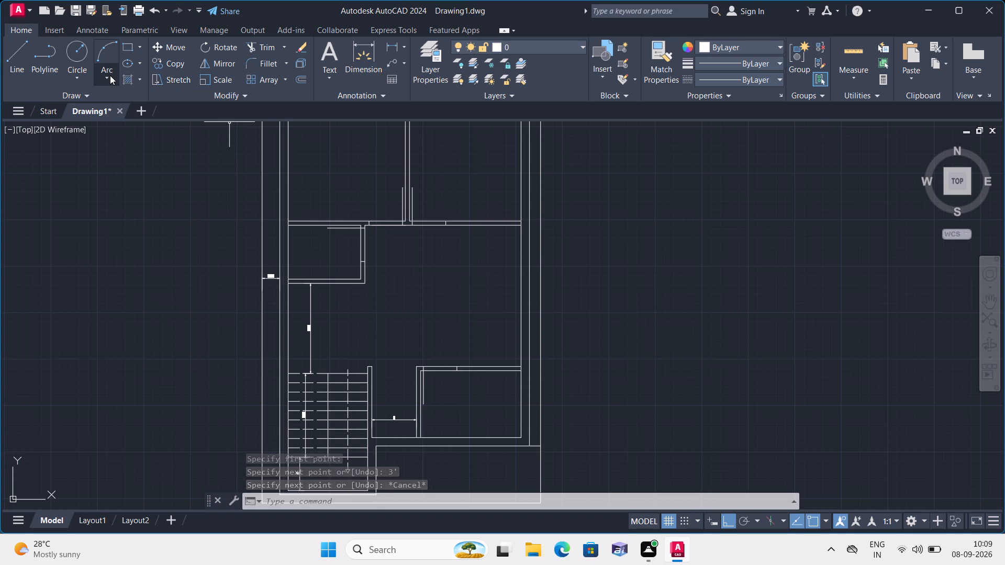
click(110, 75)
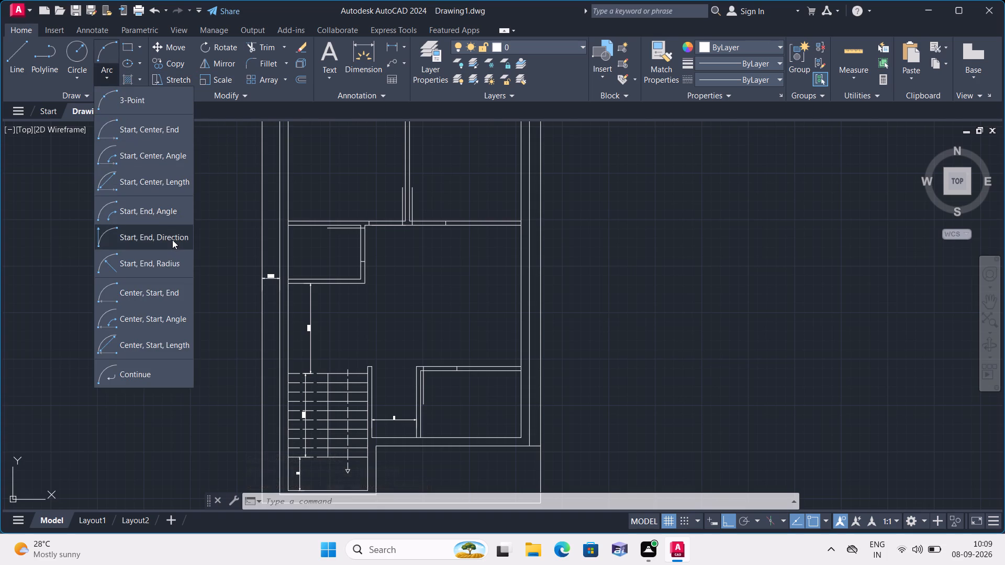
click(172, 240)
scroll(325, 242, up, 3)
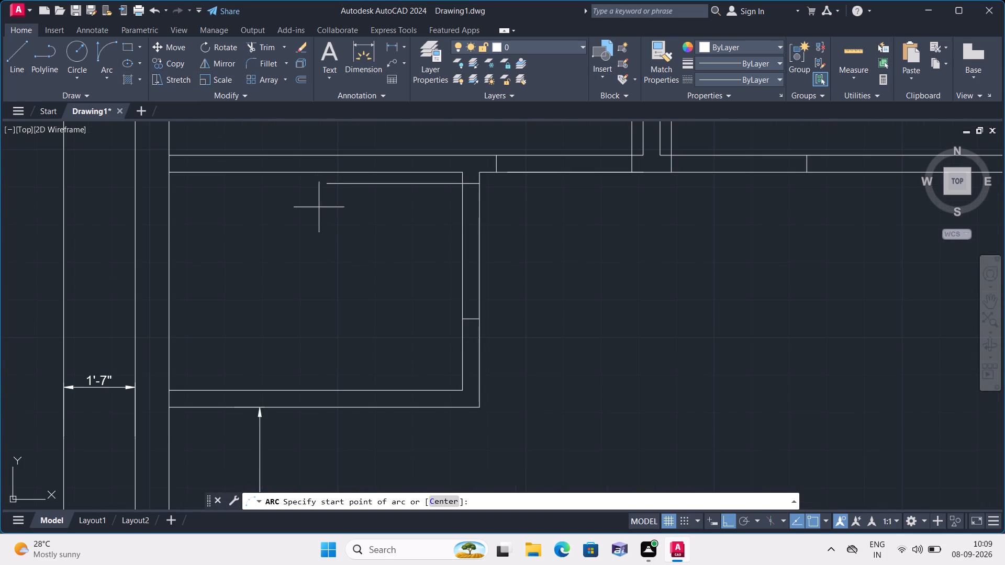
click(321, 185)
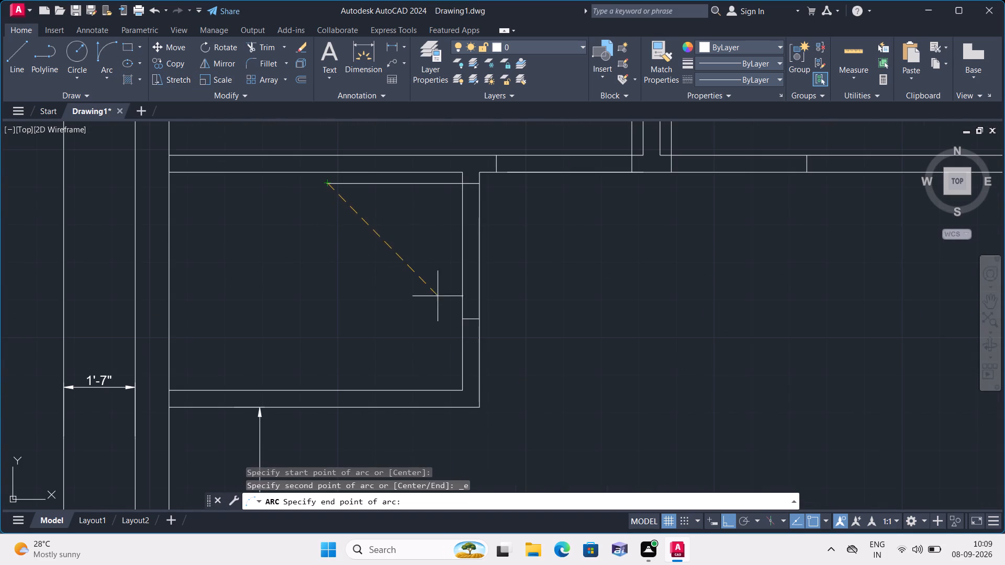
click(462, 318)
click(370, 321)
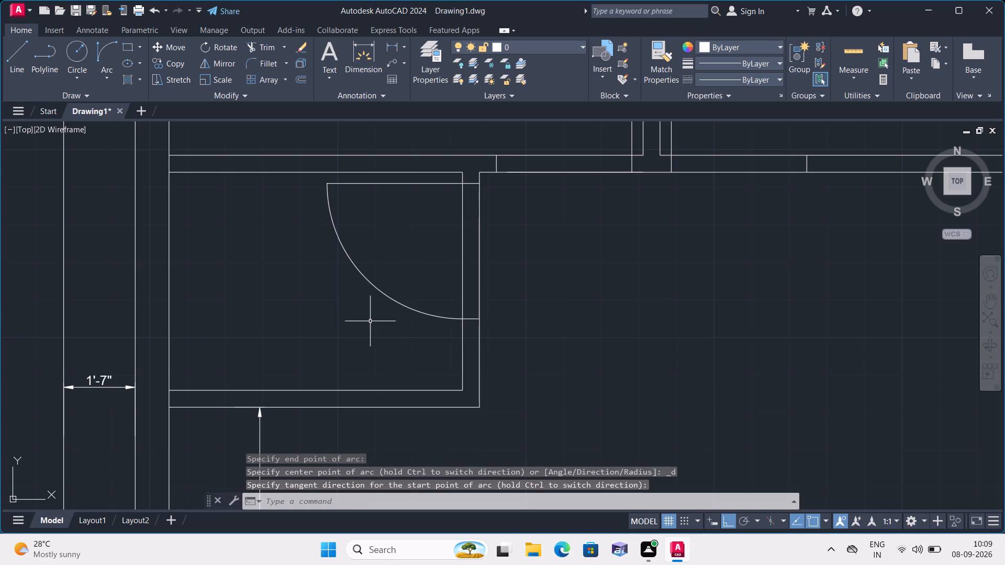
Draw a Start, End, Direction swing arc for the upper-left room's door, from the leaf tip to the left jamb.
click(104, 75)
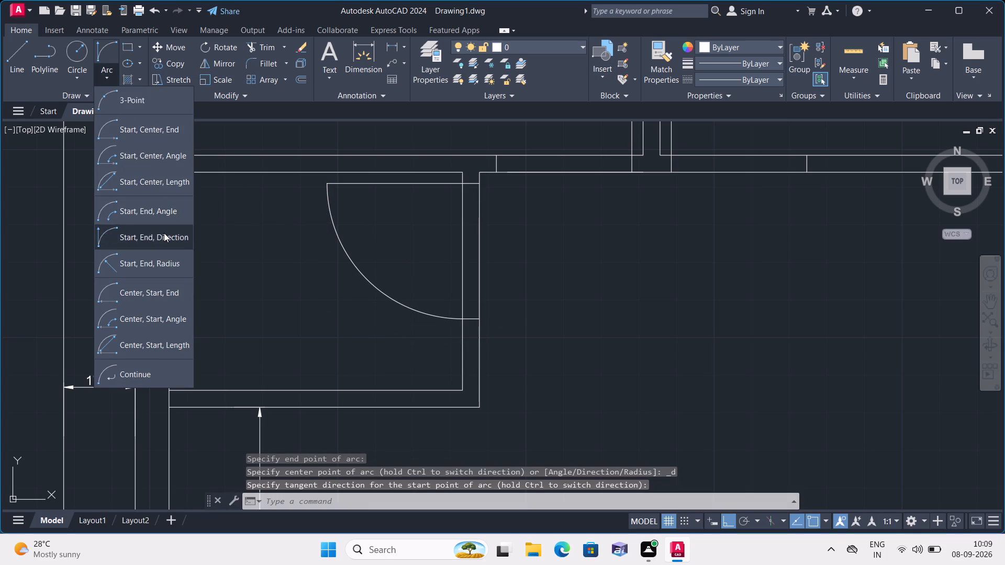
click(164, 233)
scroll(355, 247, down, 1)
scroll(475, 213, down, 1)
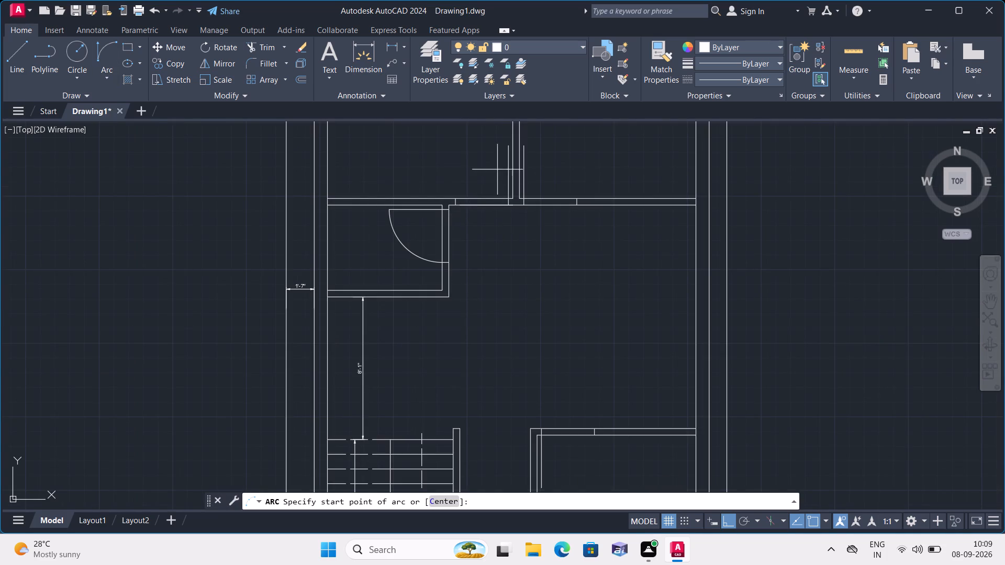
scroll(498, 148, up, 1)
click(511, 146)
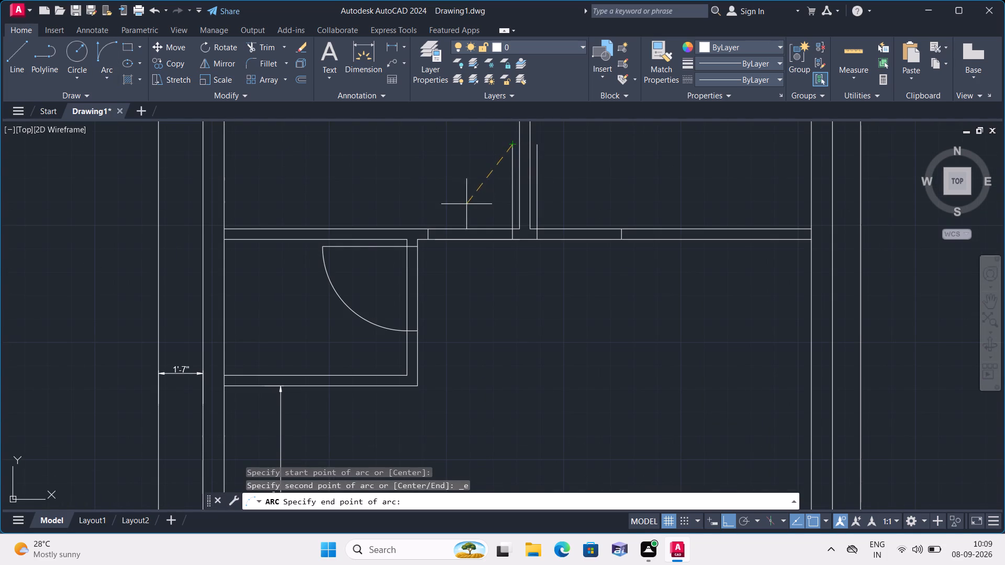
click(431, 232)
click(429, 197)
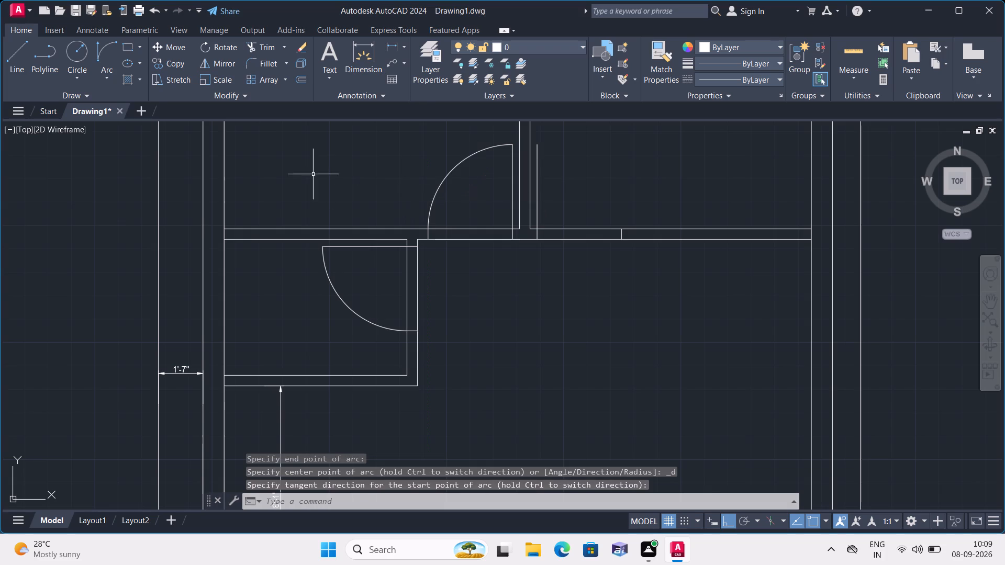
Draw a Start, End, Direction swing arc for the upper-right room's door, from the leaf tip to the right jamb.
click(107, 79)
click(166, 237)
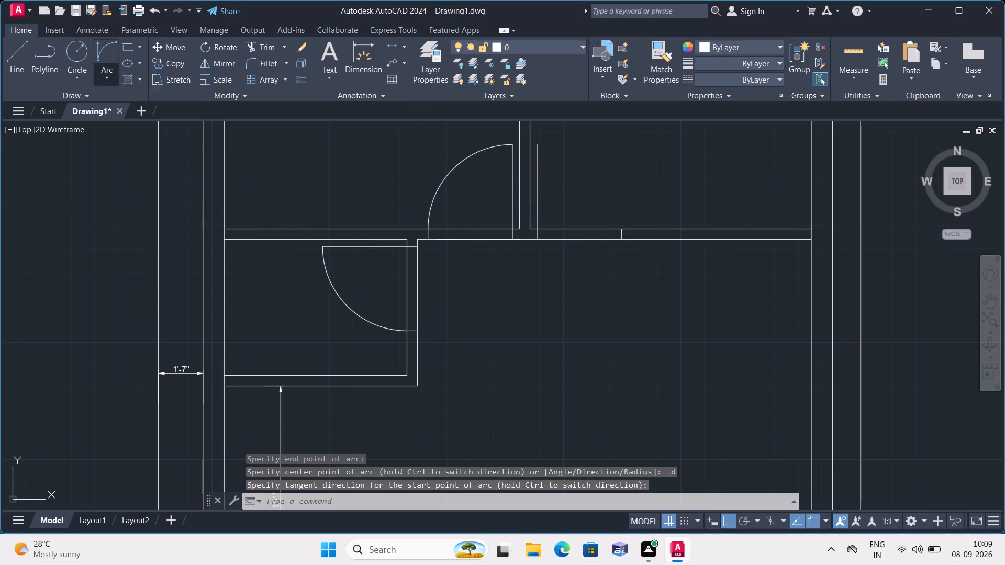
click(538, 145)
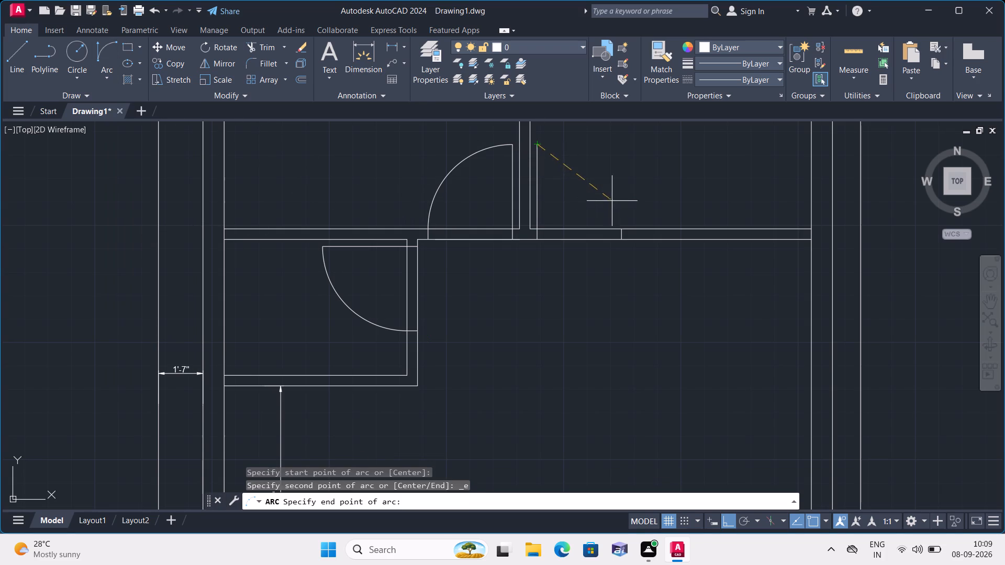
click(622, 228)
click(623, 177)
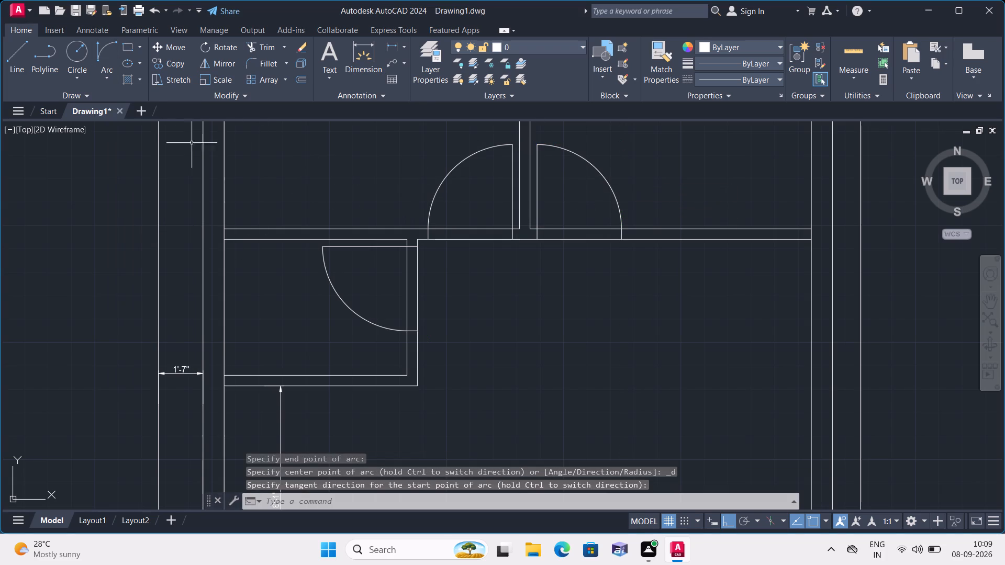
Draw a Start, End, Direction swing arc for the door beside the stair passage, from the leaf tip to the right jamb.
click(100, 76)
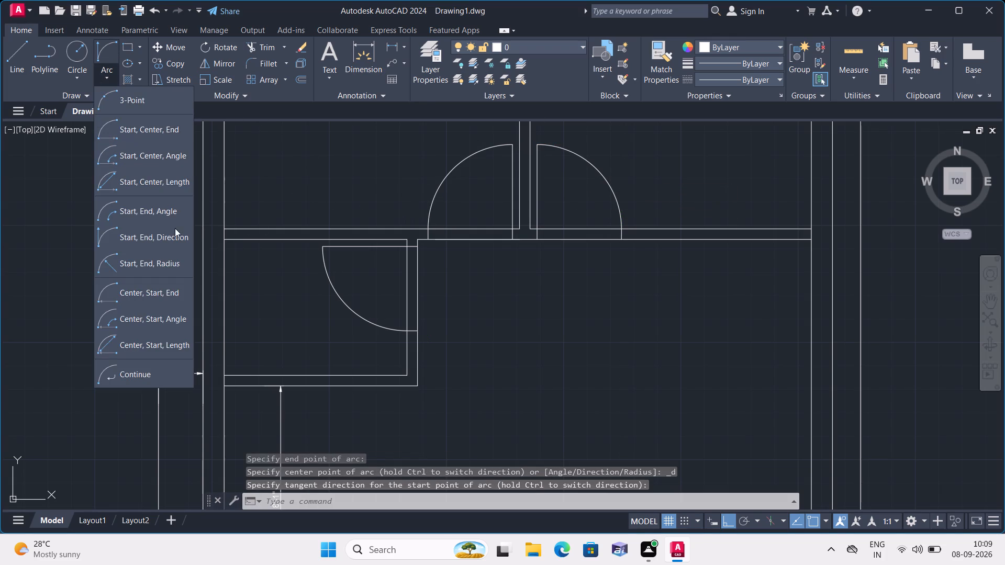
click(175, 233)
scroll(432, 295, down, 1)
middle_drag(435, 297, 342, 207)
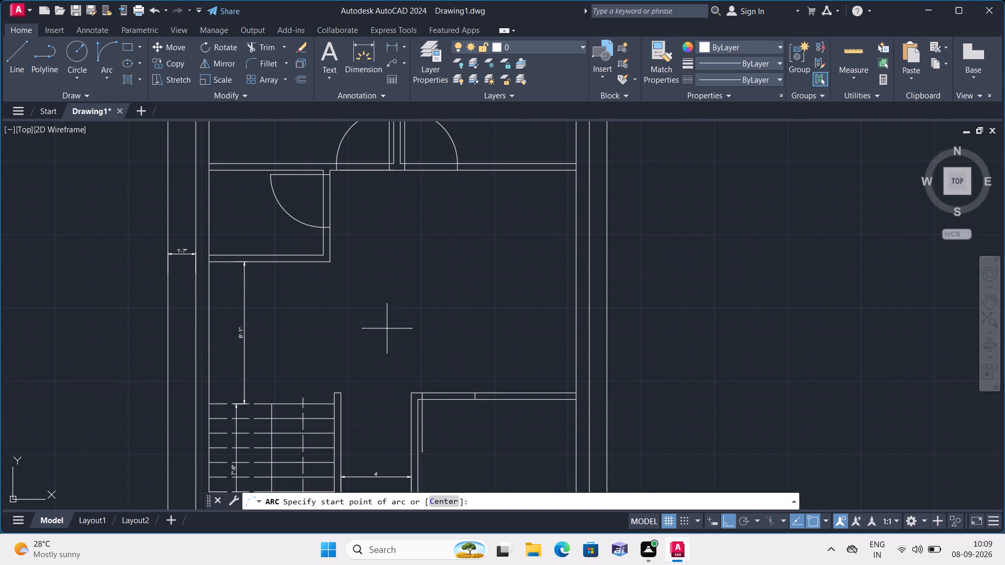
scroll(461, 445, up, 2)
click(359, 458)
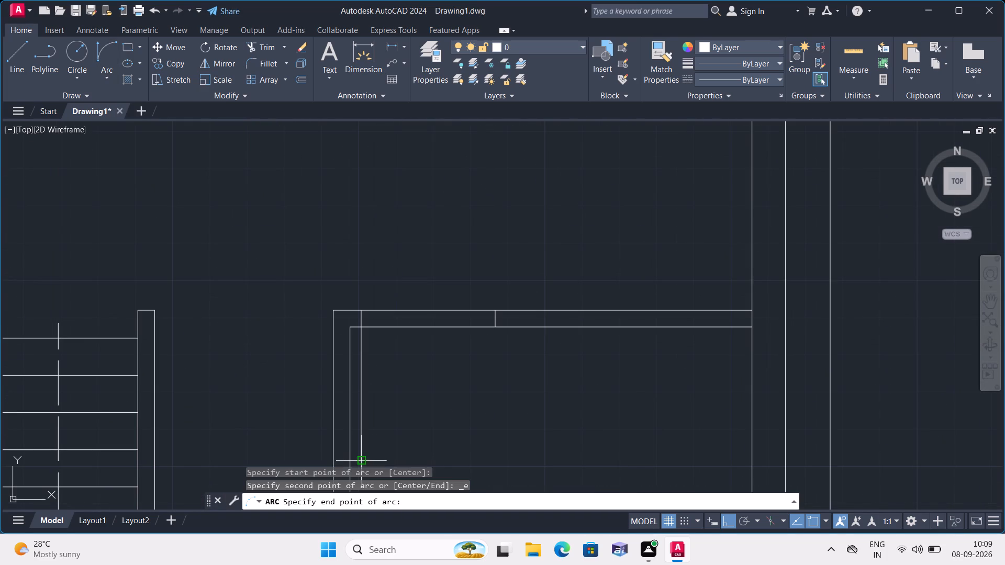
click(496, 329)
click(523, 371)
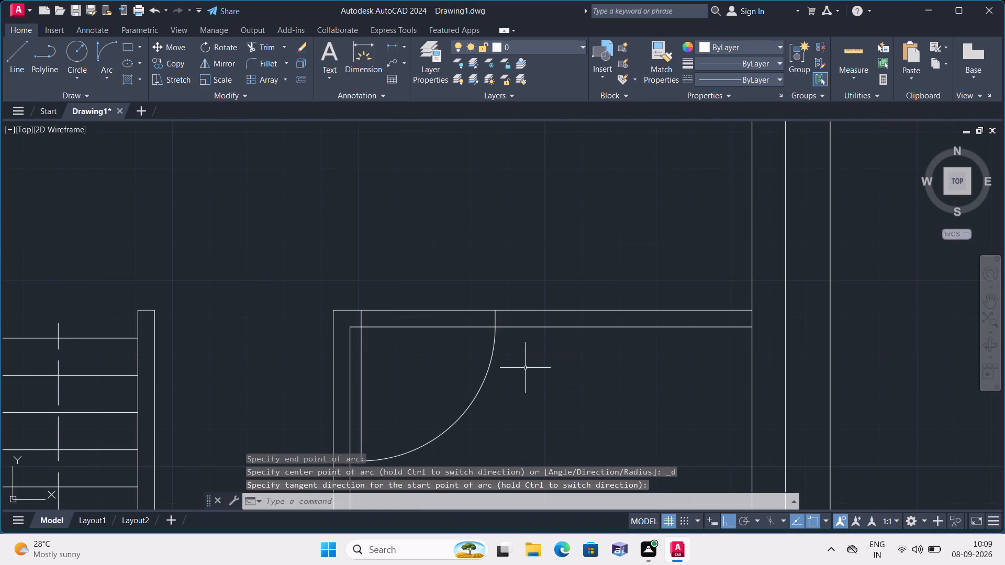
Trim the room-side wall line between the jambs of all four door openings.
scroll(532, 357, down, 2)
text(trim)
key(space)
scroll(497, 355, up, 3)
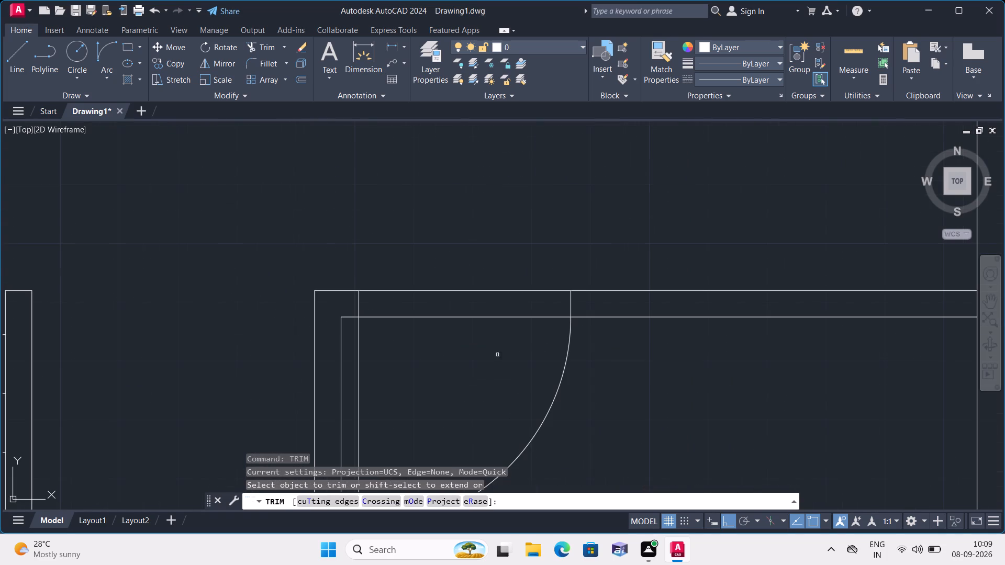
click(495, 319)
scroll(494, 319, down, 3)
middle_drag(391, 216, 478, 367)
scroll(440, 284, up, 2)
click(445, 265)
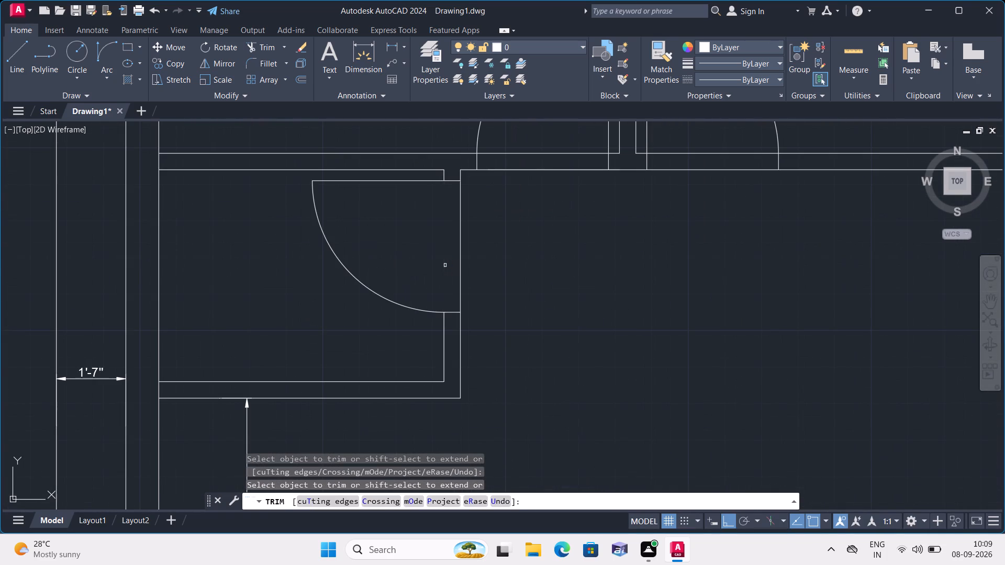
scroll(445, 264, down, 1)
click(509, 195)
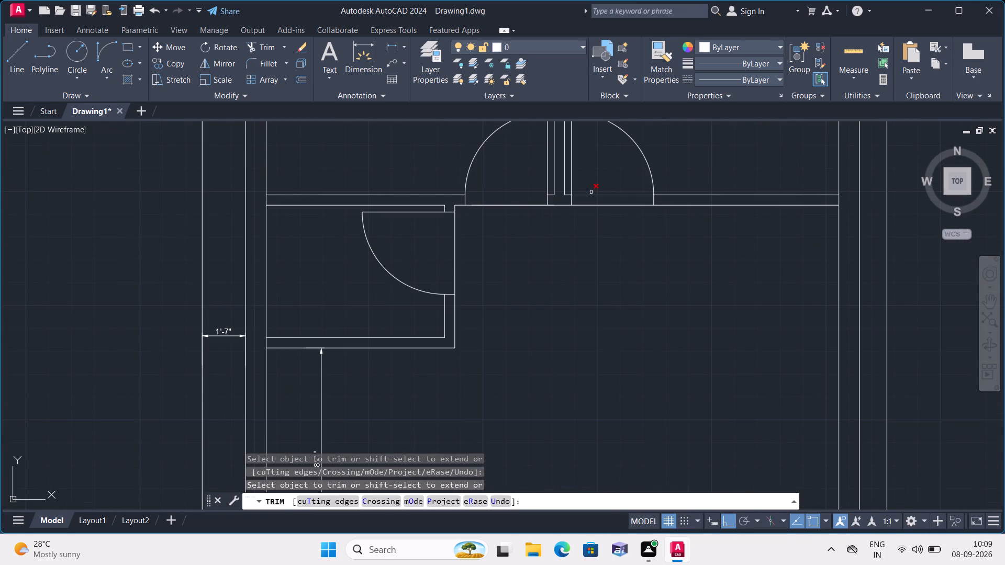
click(595, 194)
scroll(598, 190, down, 1)
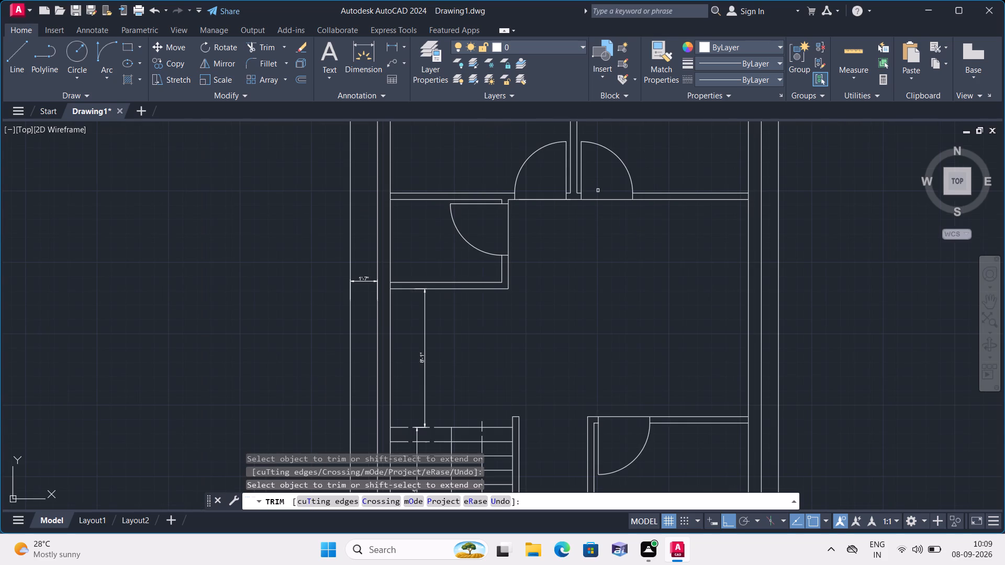
key(Escape)
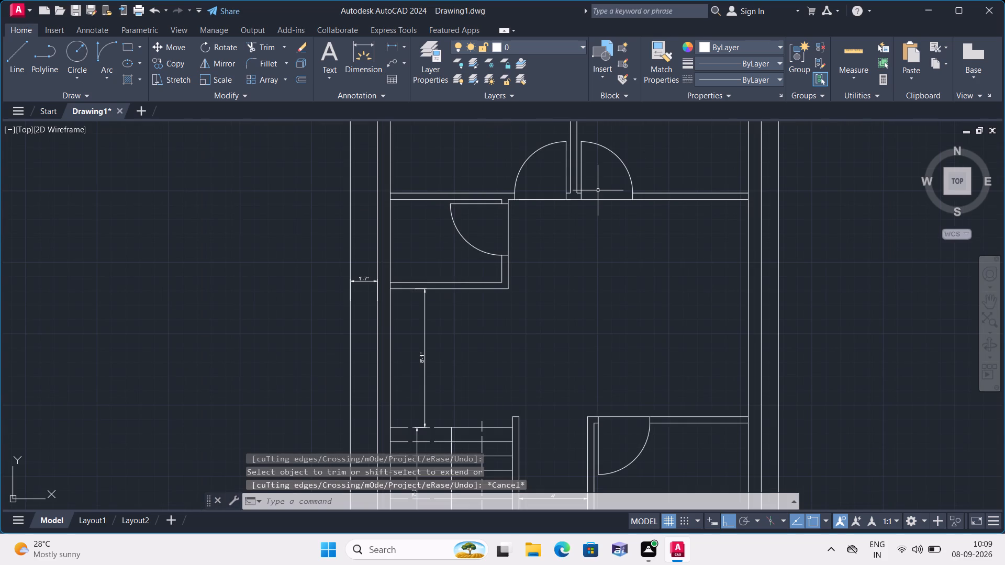
Offset the door-leaf lines of the small room and the two upper rooms by 1" toward their swing arcs.
text(offset)
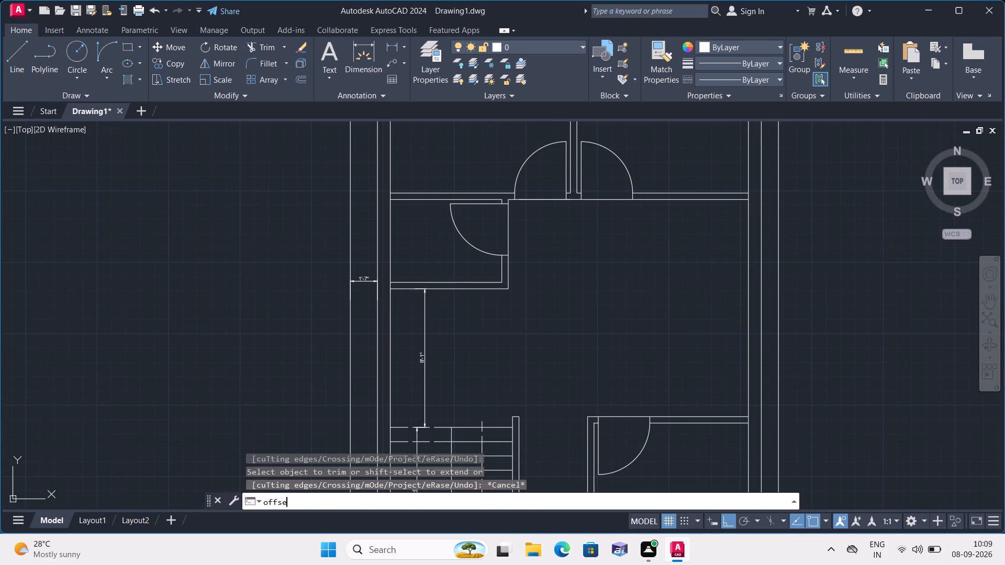
key(space)
text(1")
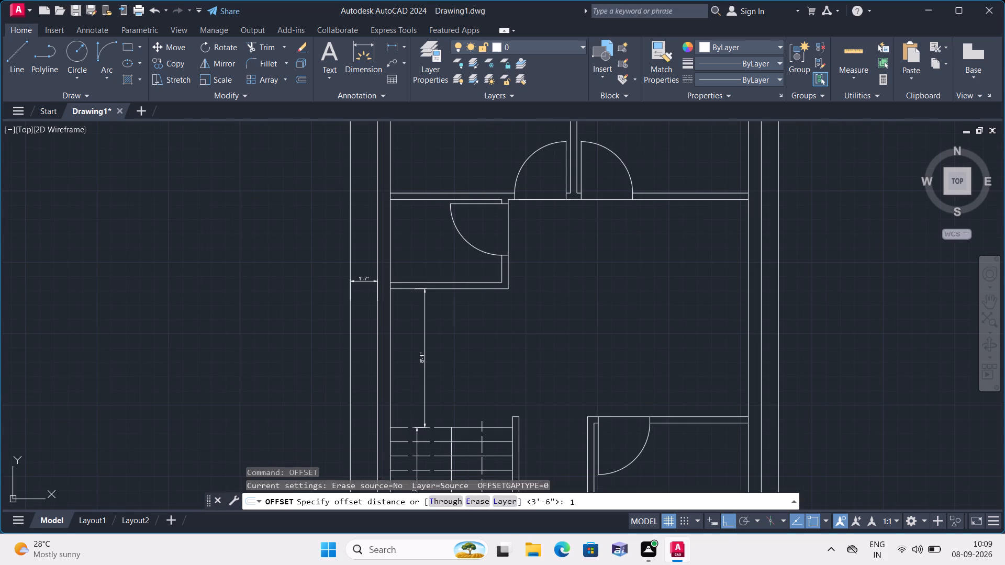
key(space)
scroll(506, 213, up, 2)
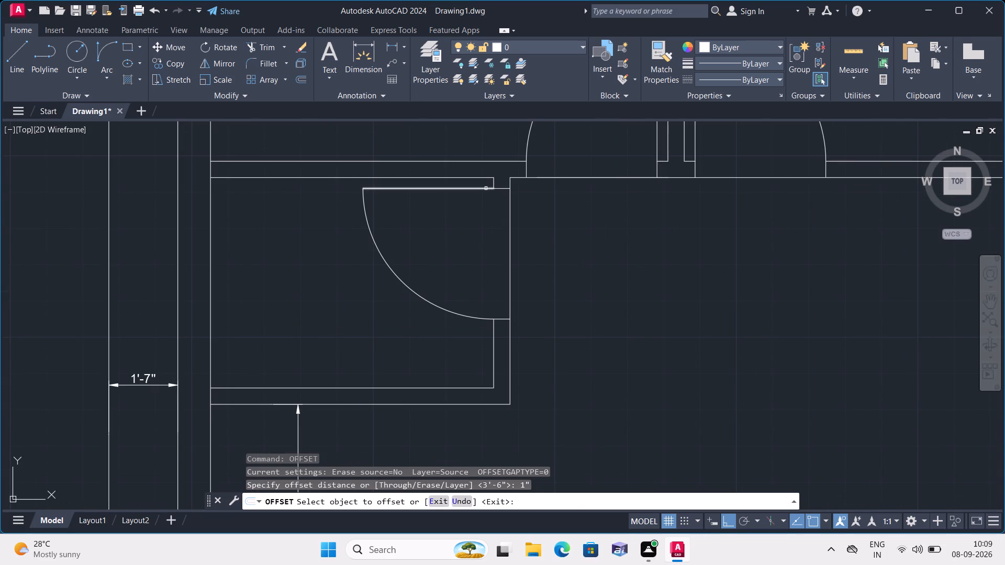
click(486, 188)
click(486, 213)
scroll(562, 200, down, 1)
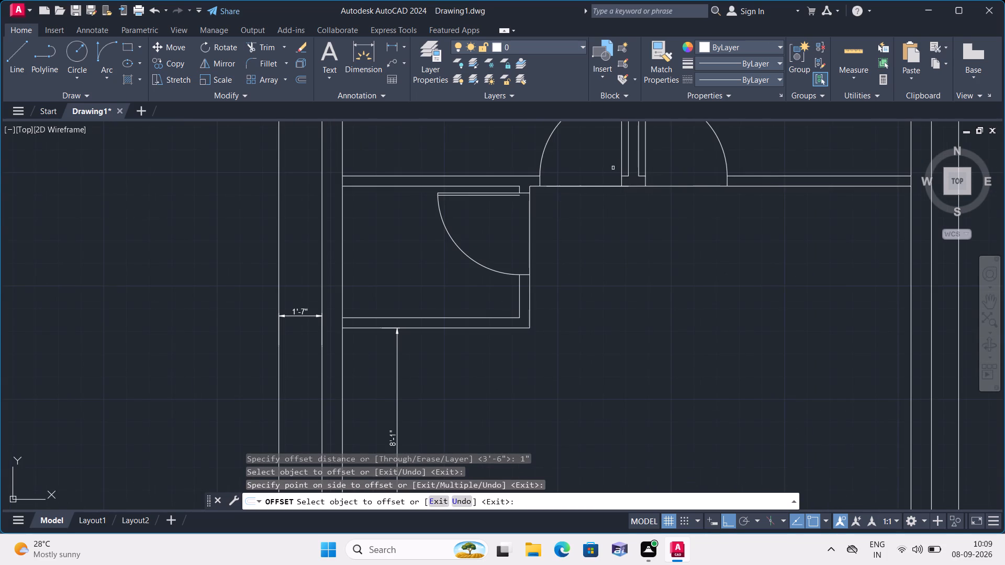
click(620, 167)
click(608, 167)
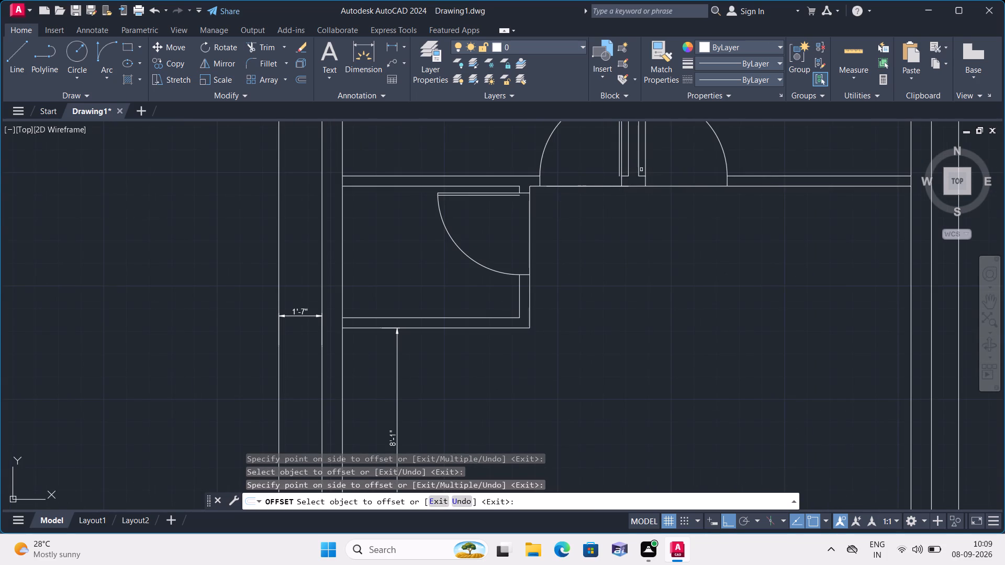
click(644, 169)
click(674, 162)
Offset the door-leaf line of the room beside the stair passage by 1" toward its swing arc.
scroll(643, 267, down, 1)
middle_drag(611, 271, 577, 212)
scroll(601, 248, down, 1)
scroll(631, 341, up, 2)
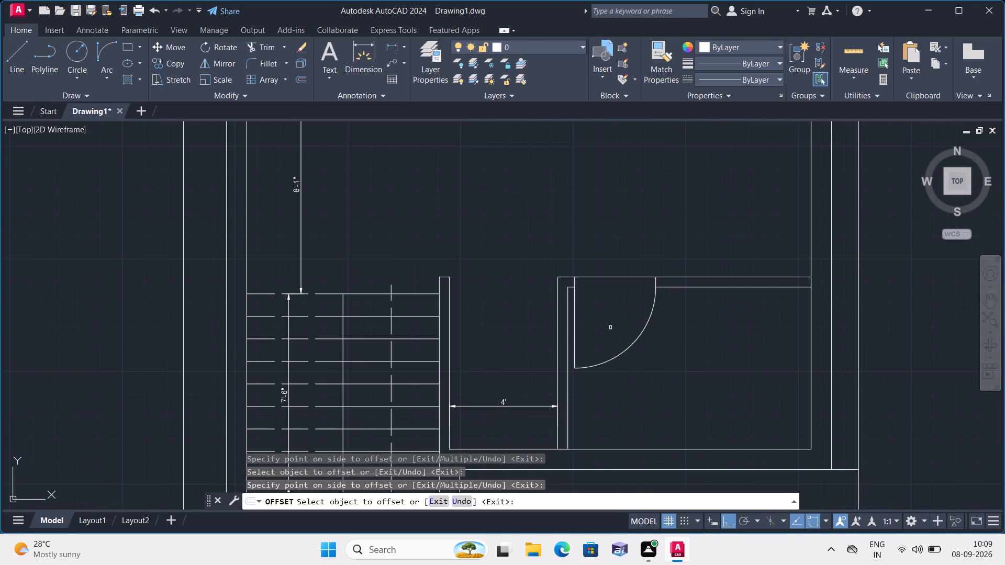
click(575, 321)
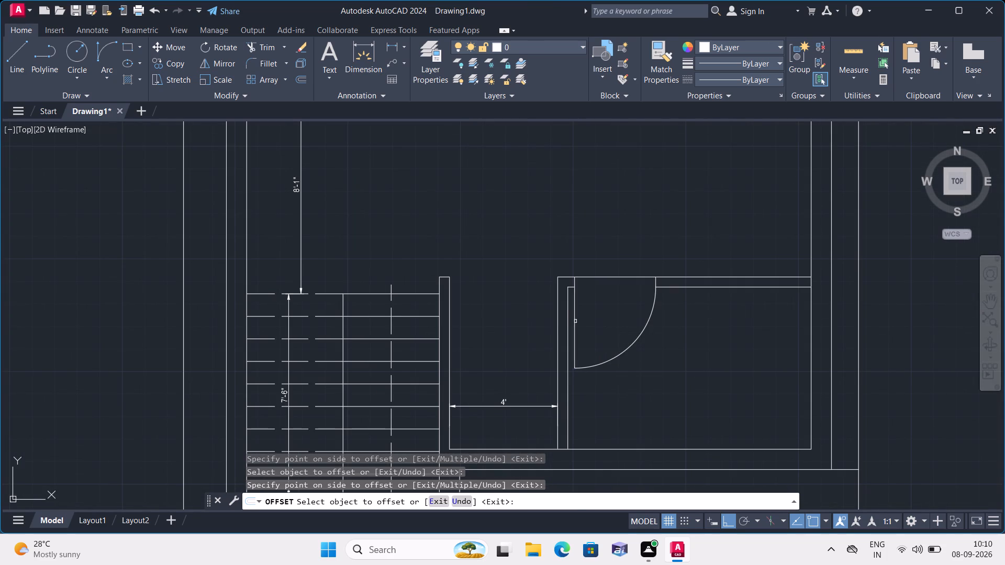
click(586, 317)
key(space)
Extend the offset leaf lines of the stair-passage room's door and the small room's door to the outer wall line.
text(ext)
scroll(586, 317, up, 1)
text(end)
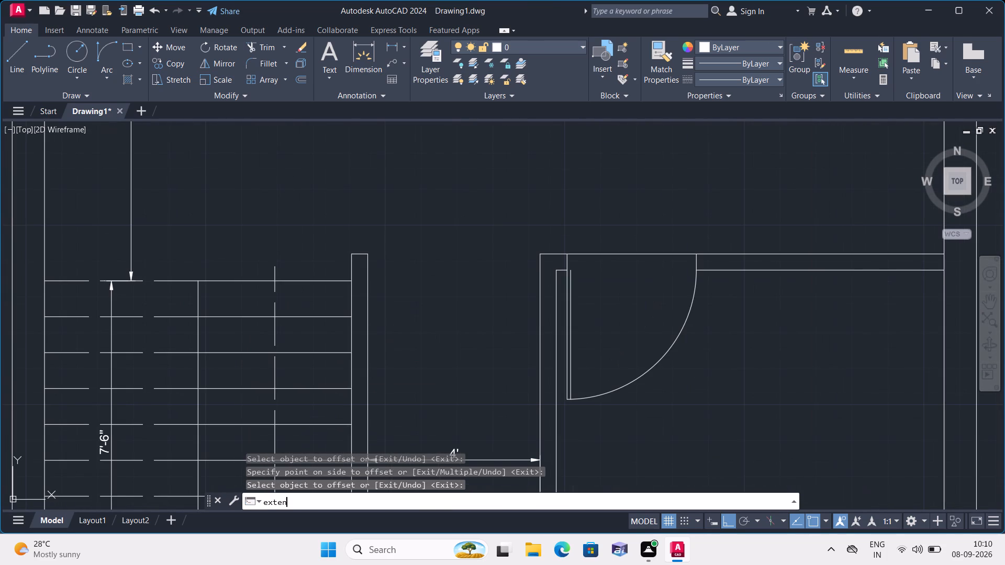
key(space)
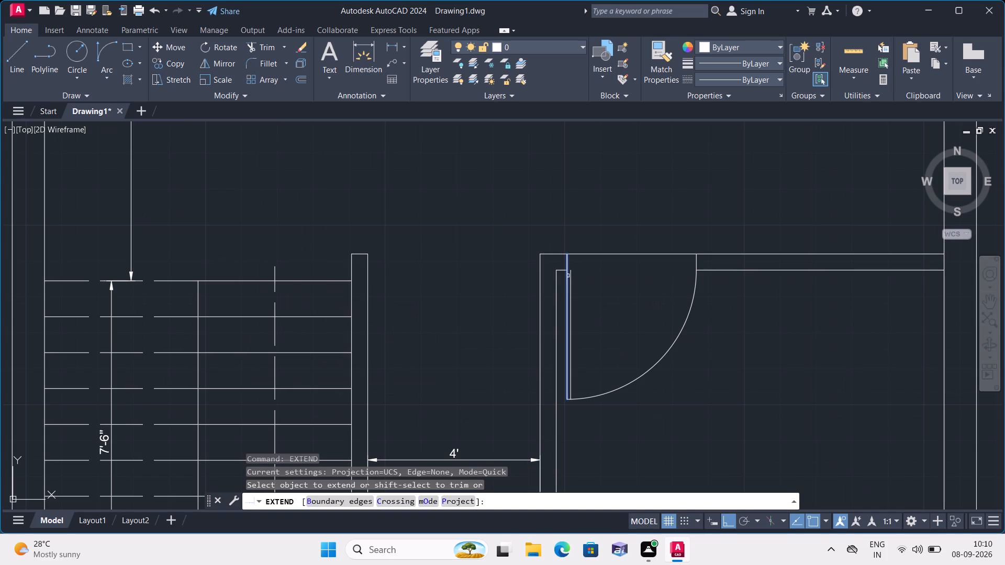
click(572, 272)
scroll(572, 272, down, 3)
middle_drag(520, 210, 520, 290)
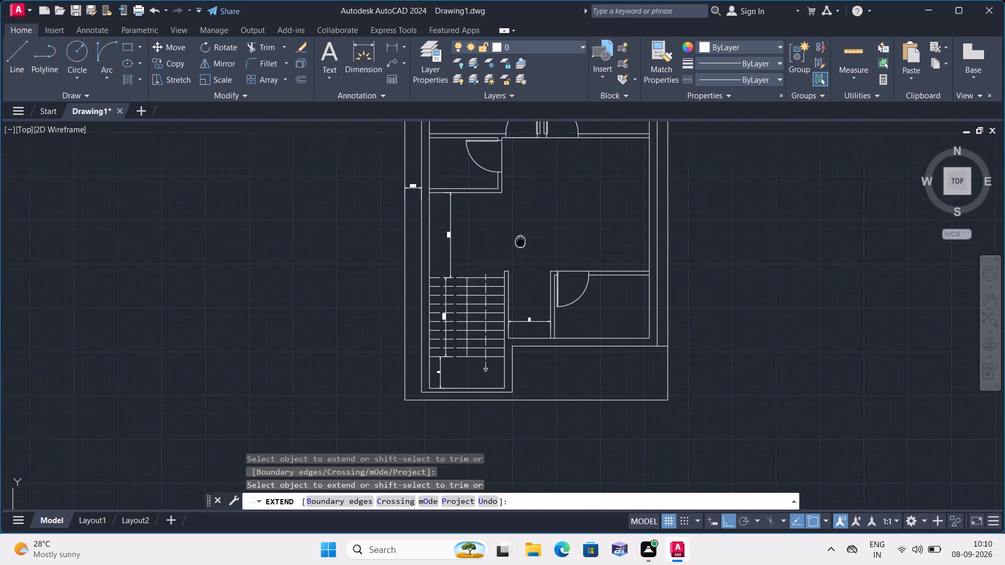
middle_drag(520, 290, 530, 364)
scroll(500, 253, up, 3)
scroll(513, 295, up, 2)
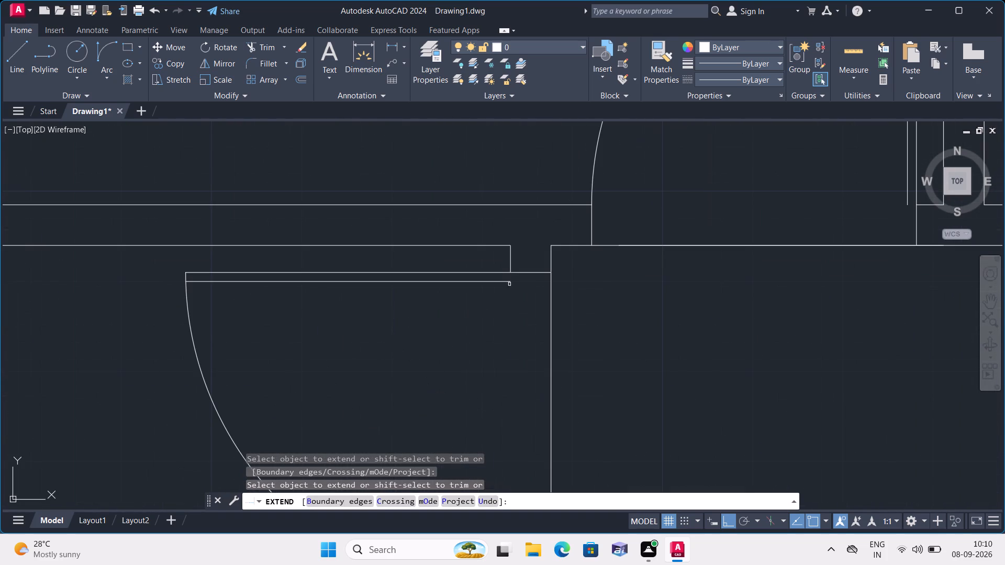
click(508, 282)
Extend the offset leaf lines of the two upper rooms' doors to the hall-side wall line.
scroll(523, 296, down, 2)
middle_drag(524, 311, 487, 408)
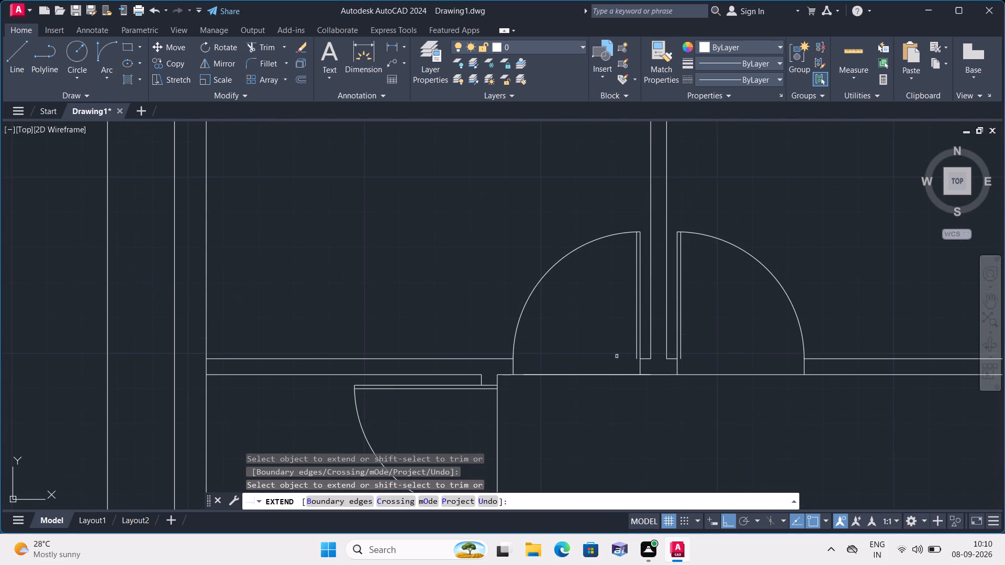
scroll(631, 355, up, 2)
click(642, 354)
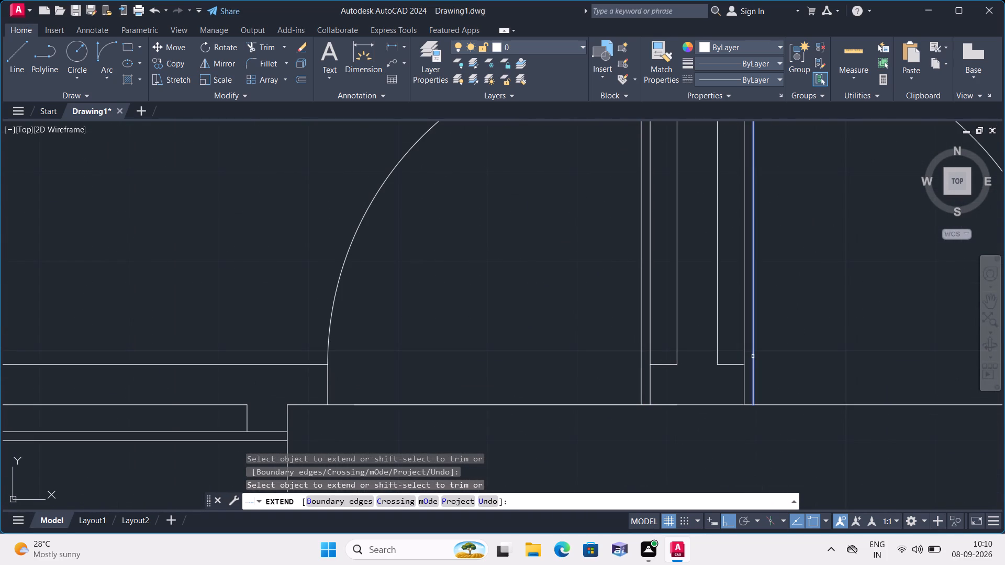
click(753, 356)
scroll(768, 357, down, 4)
middle_drag(751, 411, 634, 331)
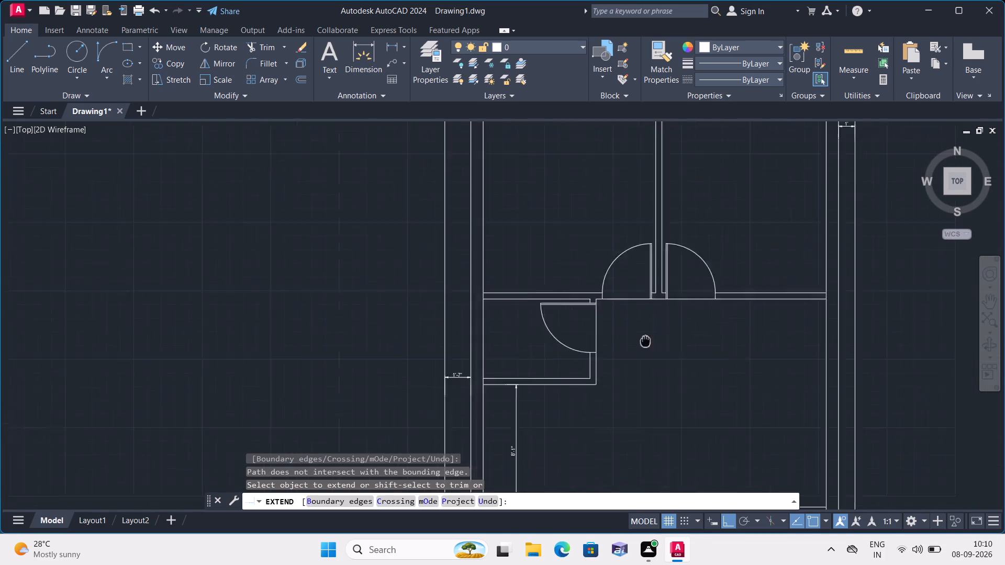
middle_drag(634, 331, 585, 298)
key(Escape)
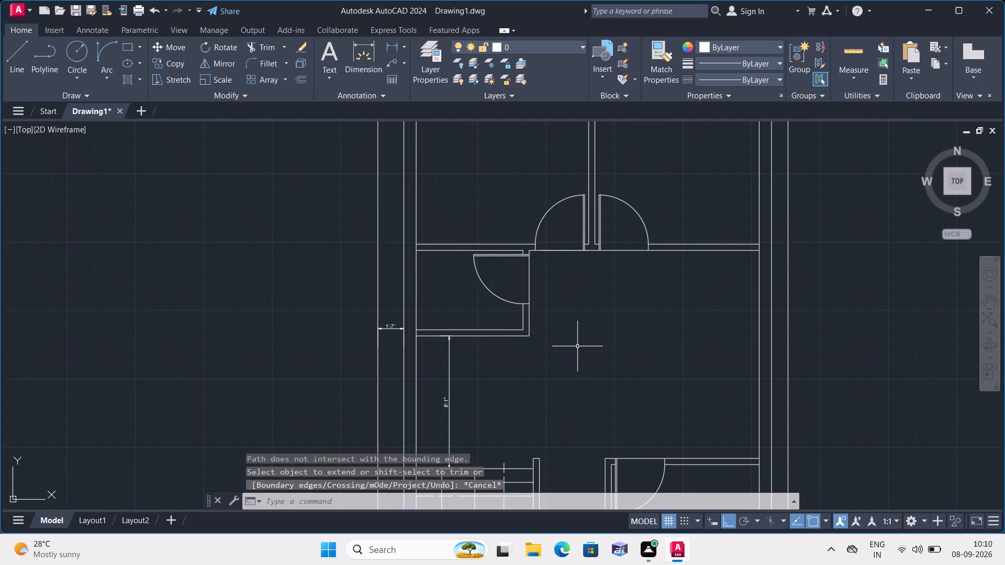
Draw a closed horizontal rectangle of lines, about 3'-7" long, in the open hall below the upper-right room.
middle_drag(577, 346, 542, 380)
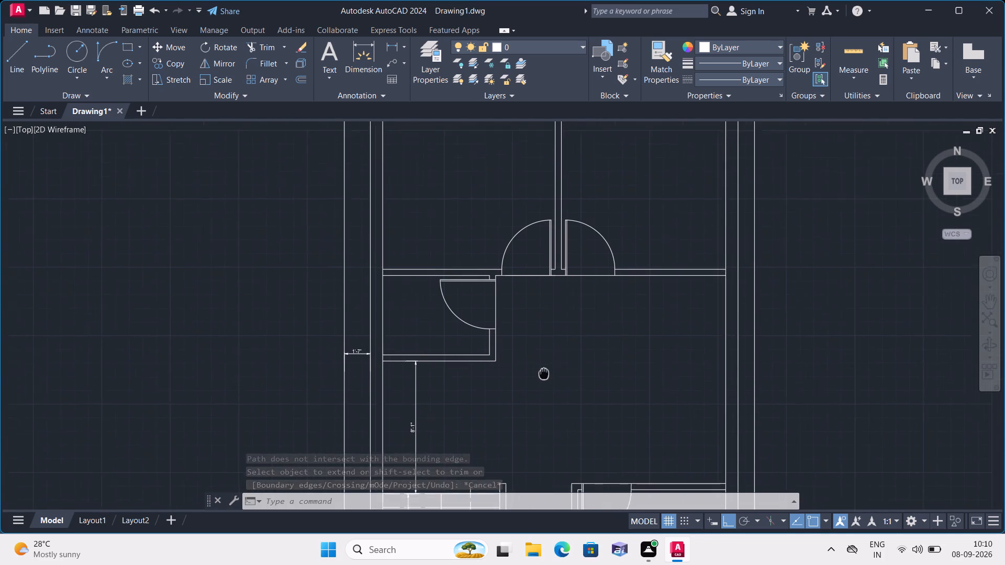
middle_drag(542, 380, 538, 386)
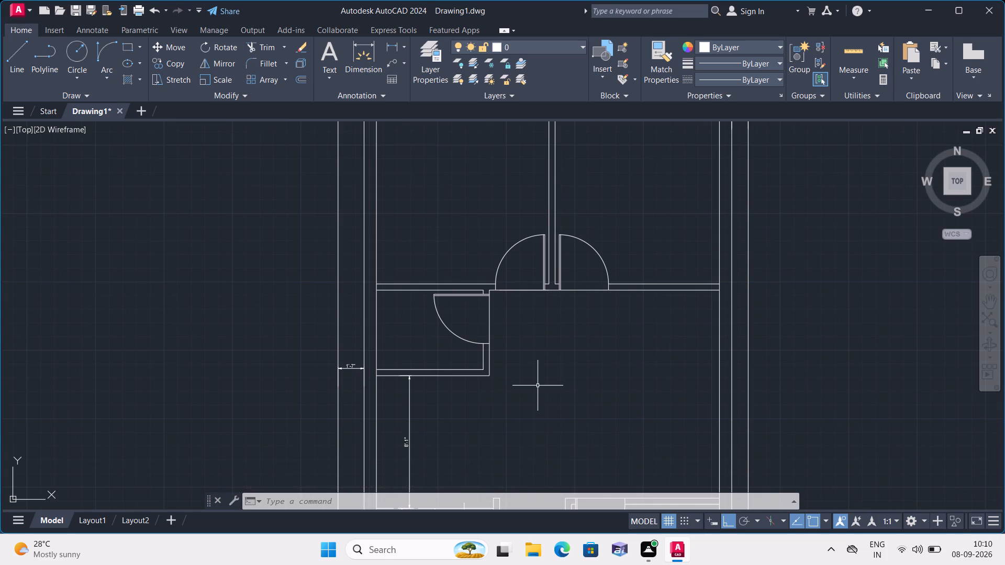
scroll(538, 386, up, 1)
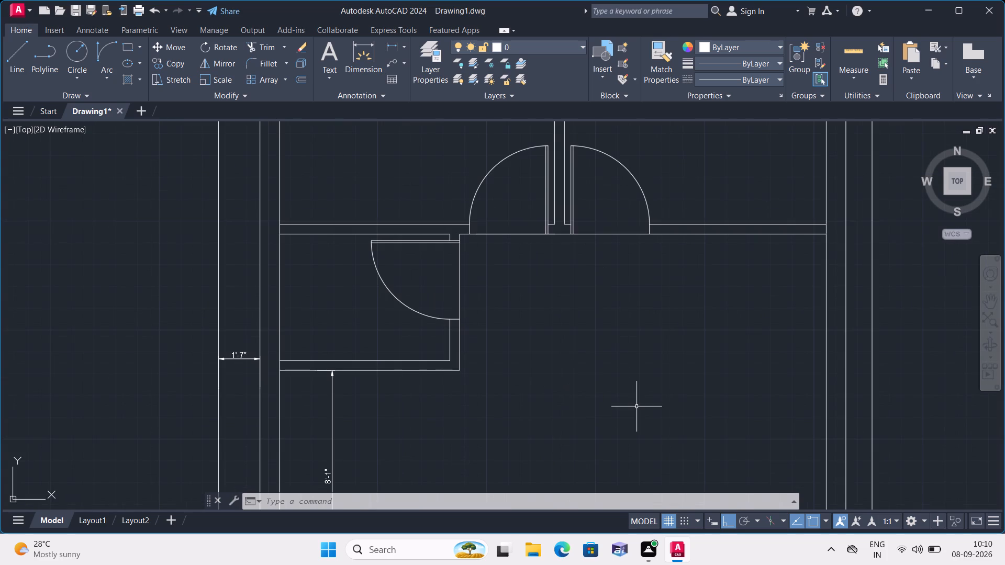
scroll(636, 406, down, 1)
middle_drag(636, 406, 560, 354)
scroll(560, 354, down, 1)
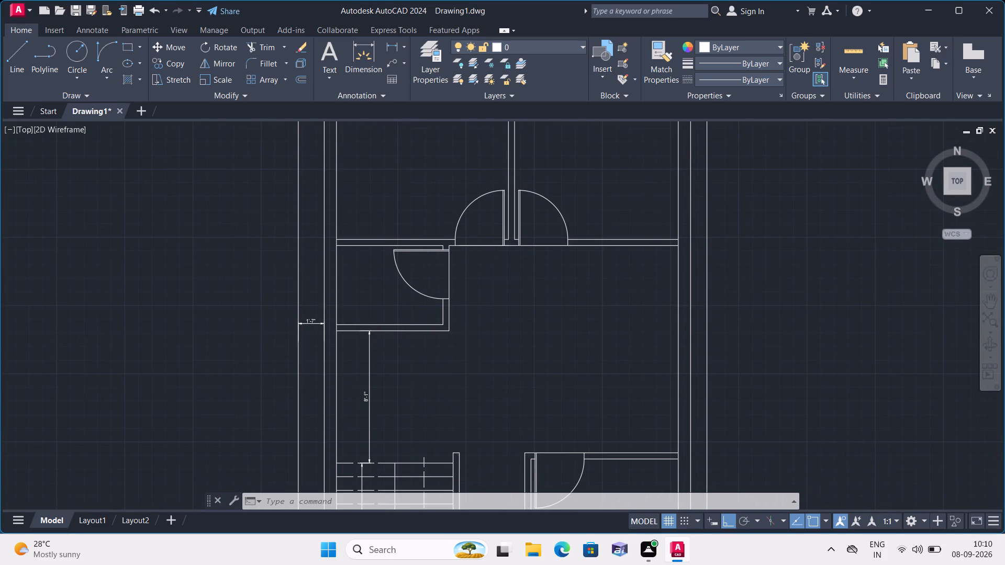
text(l)
key(space)
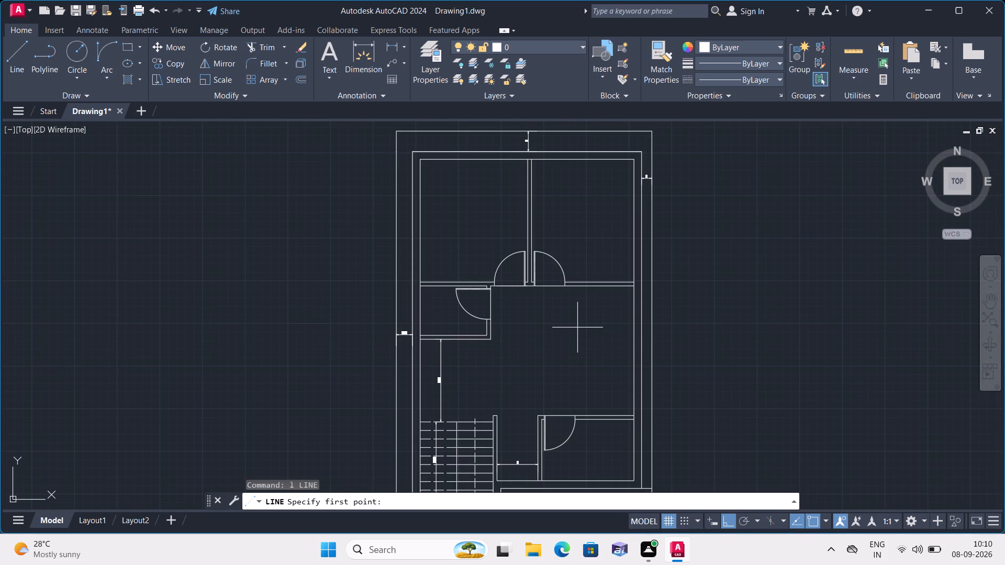
click(577, 327)
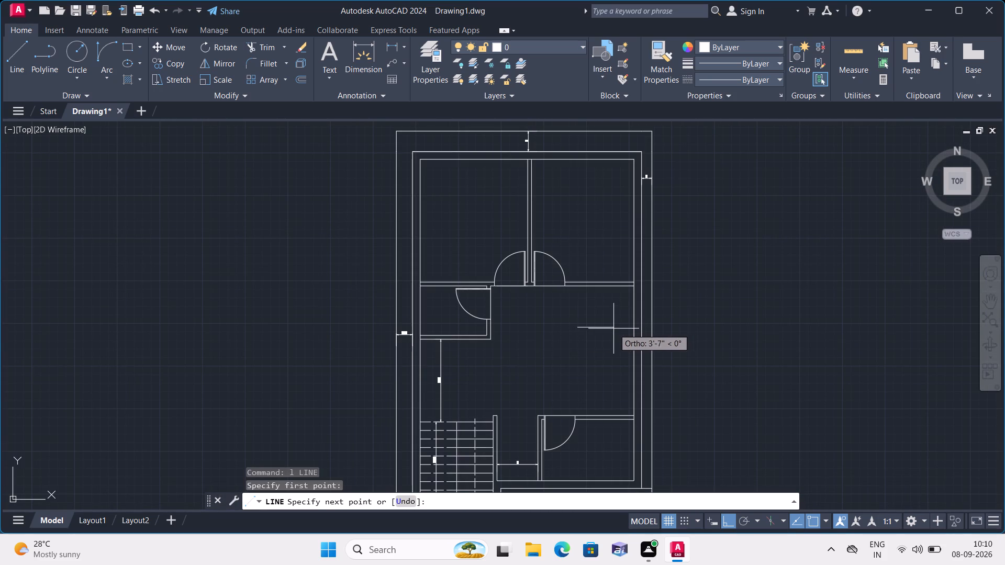
click(613, 327)
click(615, 345)
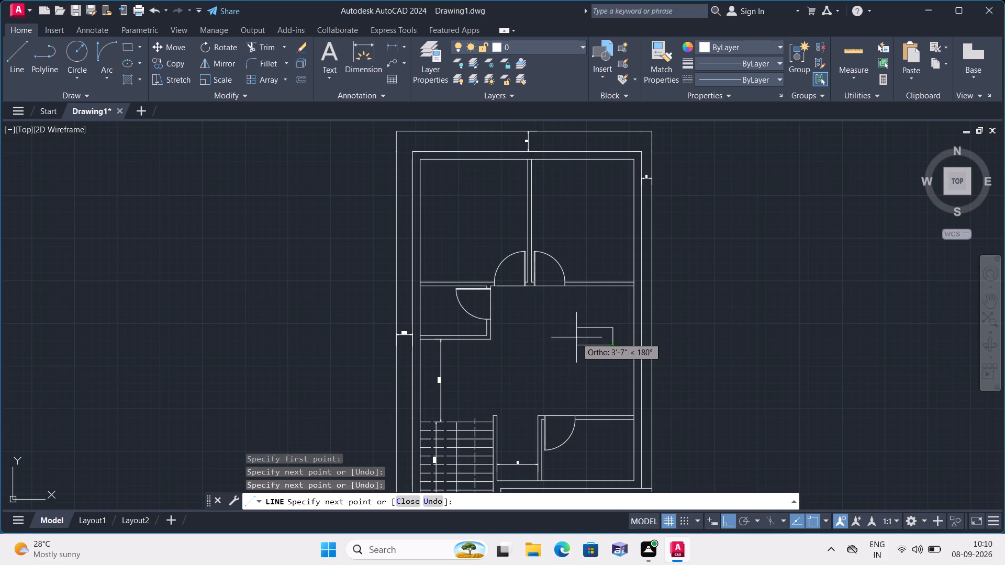
click(577, 344)
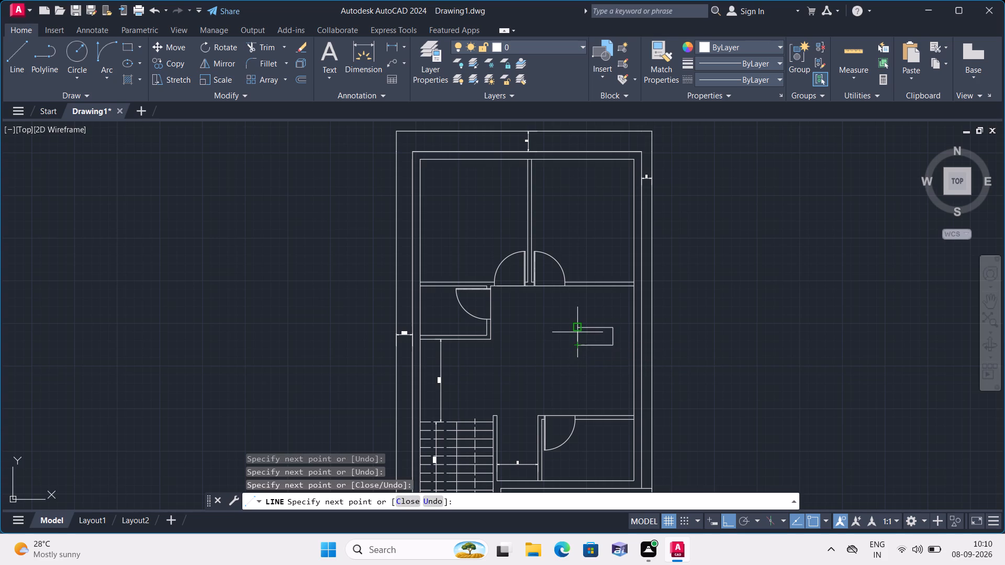
click(577, 331)
key(space)
Join the four lines of the hall rectangle into one polyline.
scroll(565, 324, up, 1)
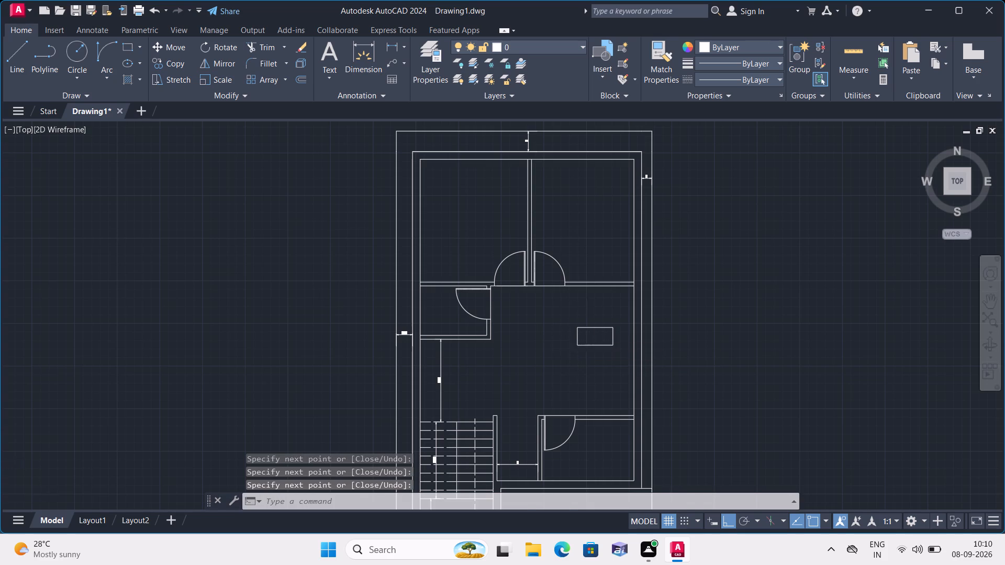
scroll(565, 324, up, 1)
click(565, 324)
click(696, 400)
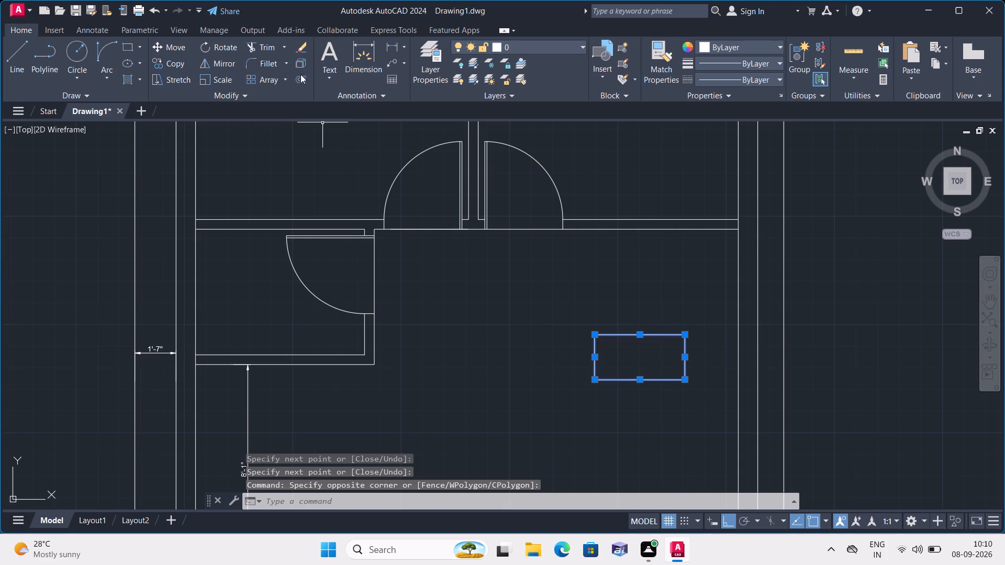
text(join)
key(space)
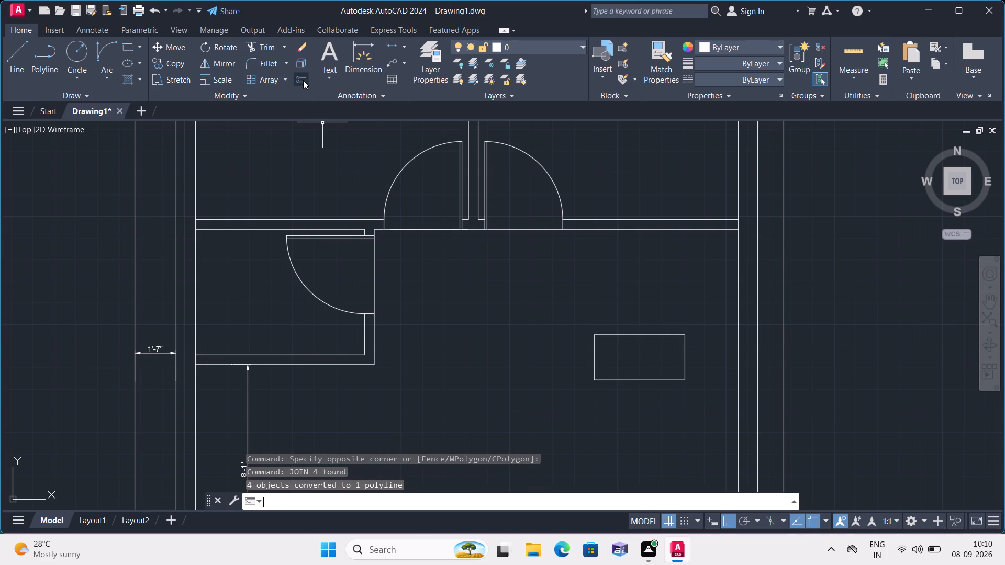
Offset the hall rectangle outward with the Through option to create a larger surrounding rectangle.
click(303, 80)
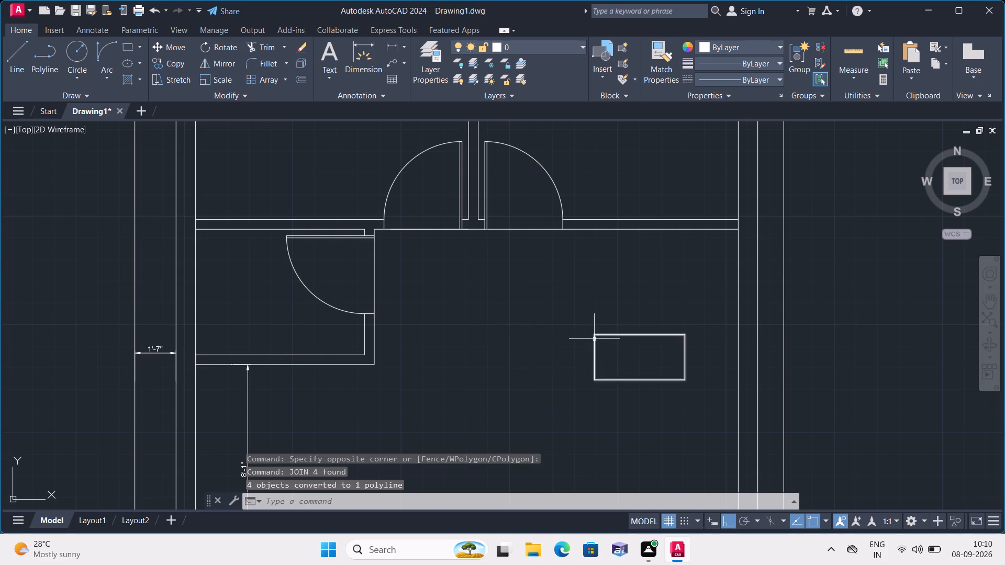
click(603, 336)
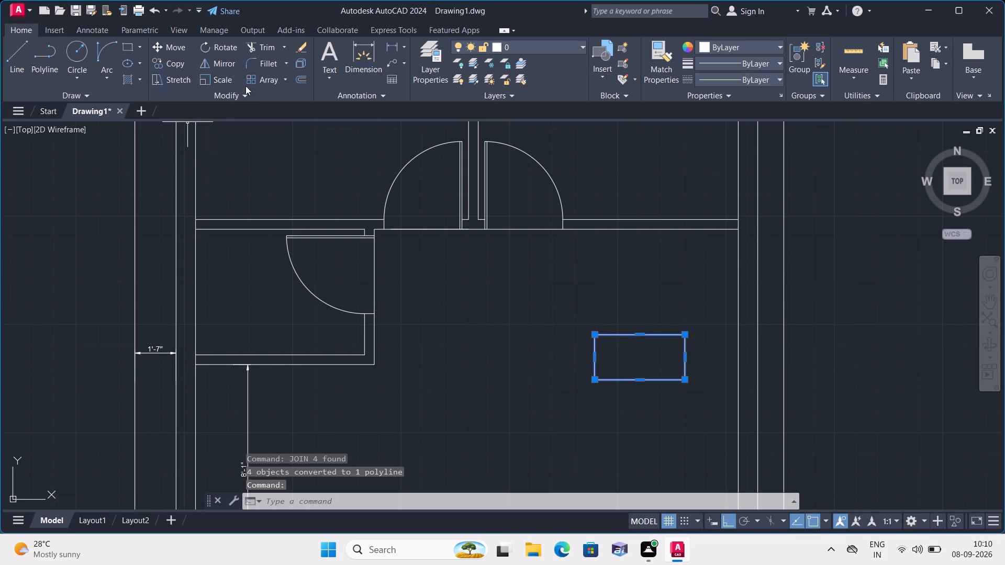
click(300, 75)
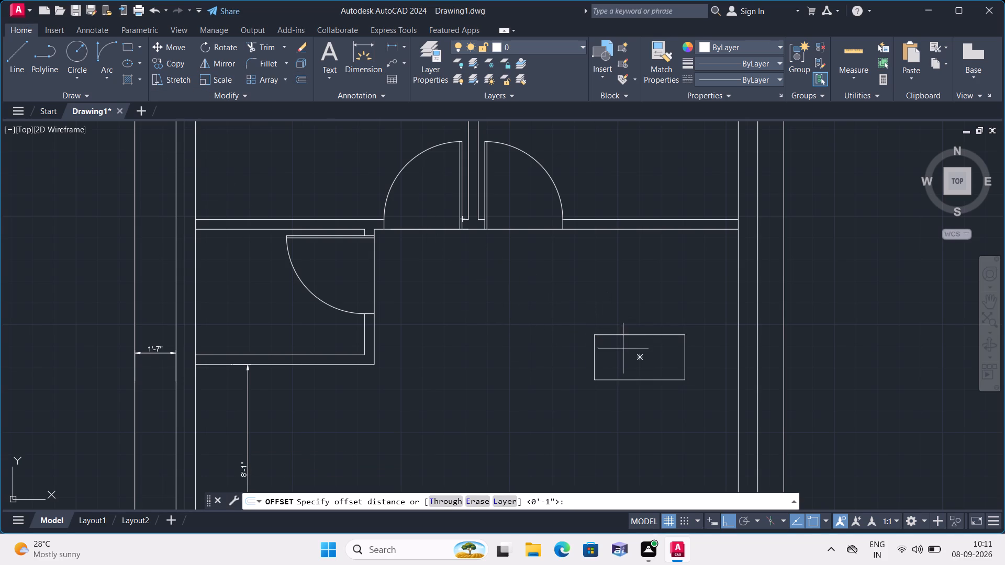
click(446, 497)
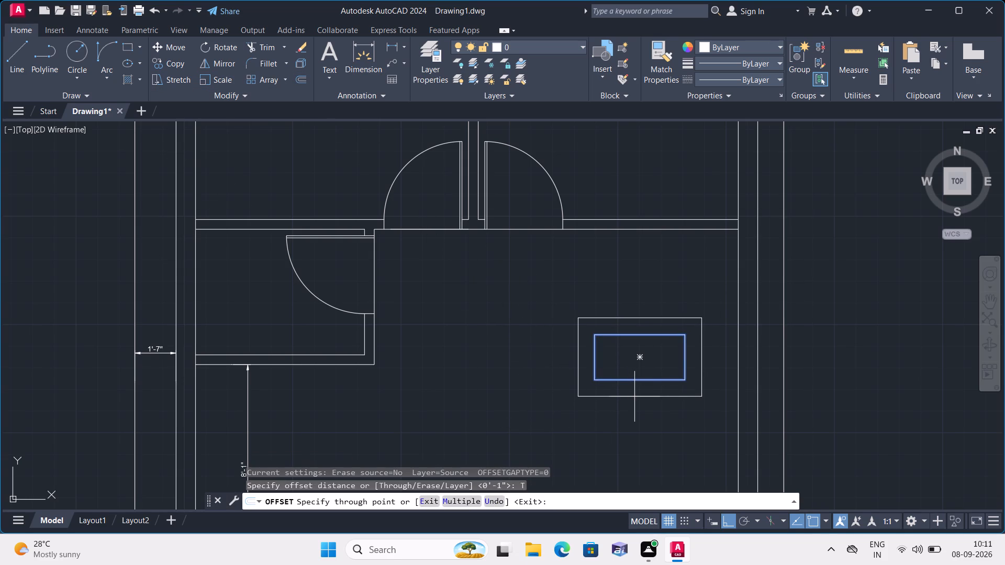
click(634, 397)
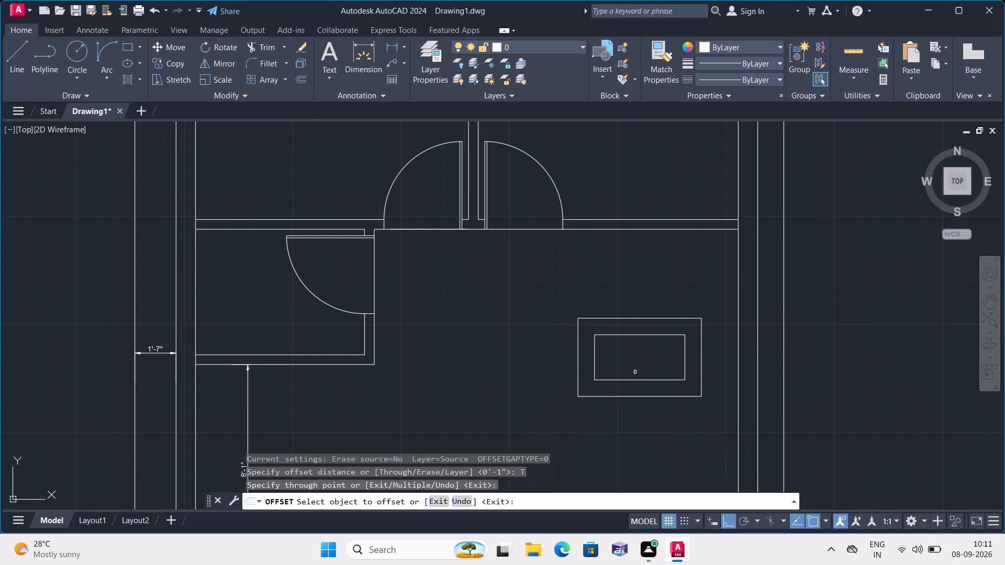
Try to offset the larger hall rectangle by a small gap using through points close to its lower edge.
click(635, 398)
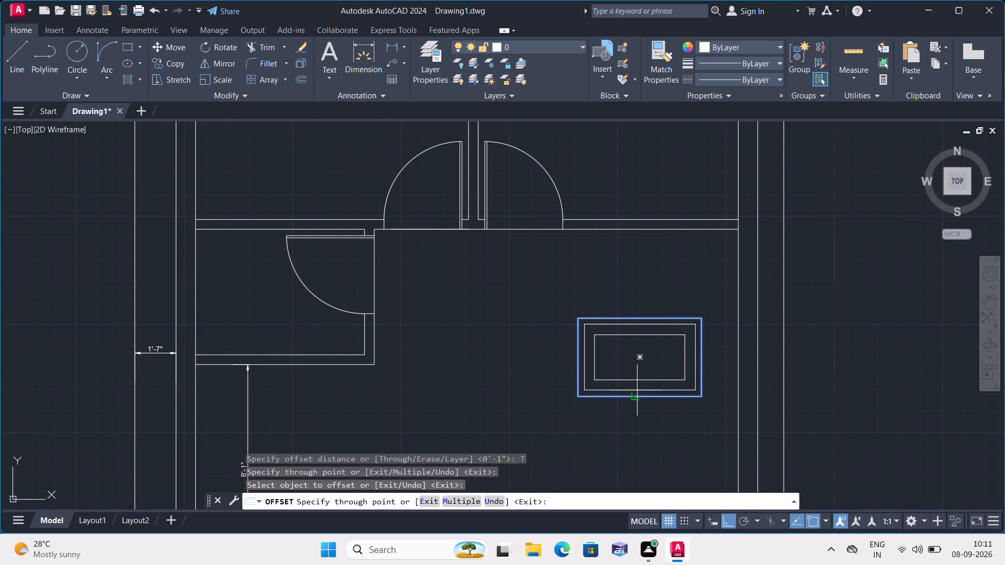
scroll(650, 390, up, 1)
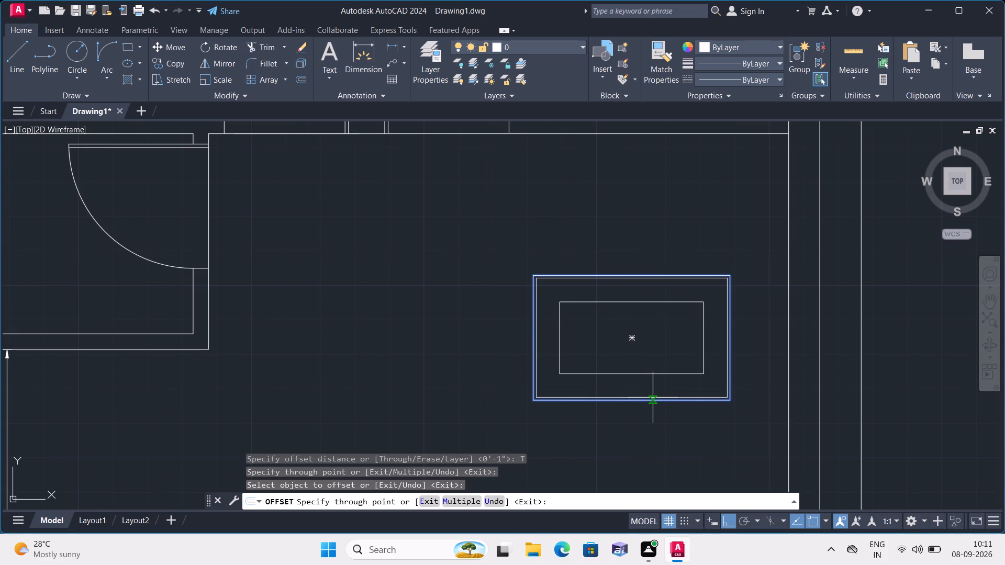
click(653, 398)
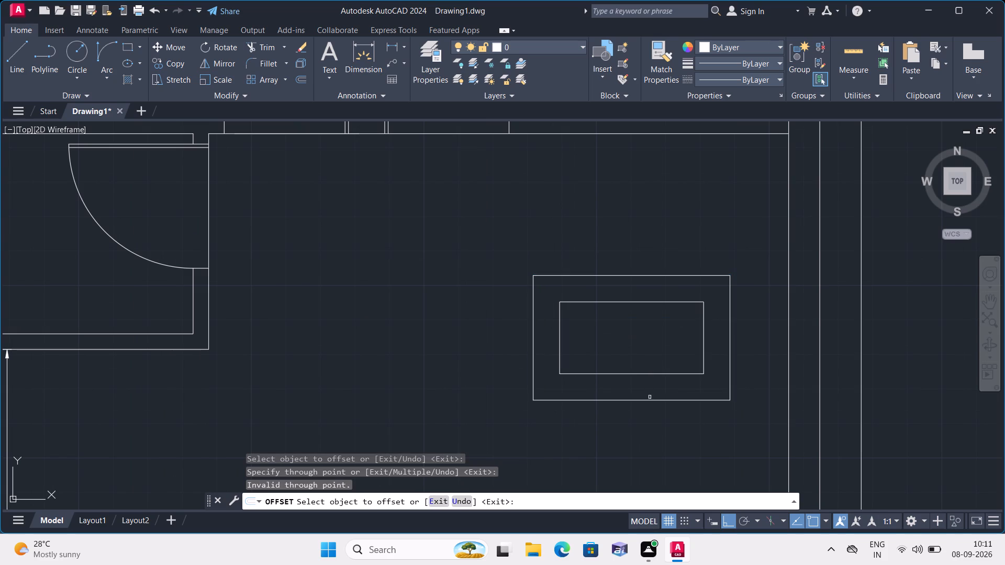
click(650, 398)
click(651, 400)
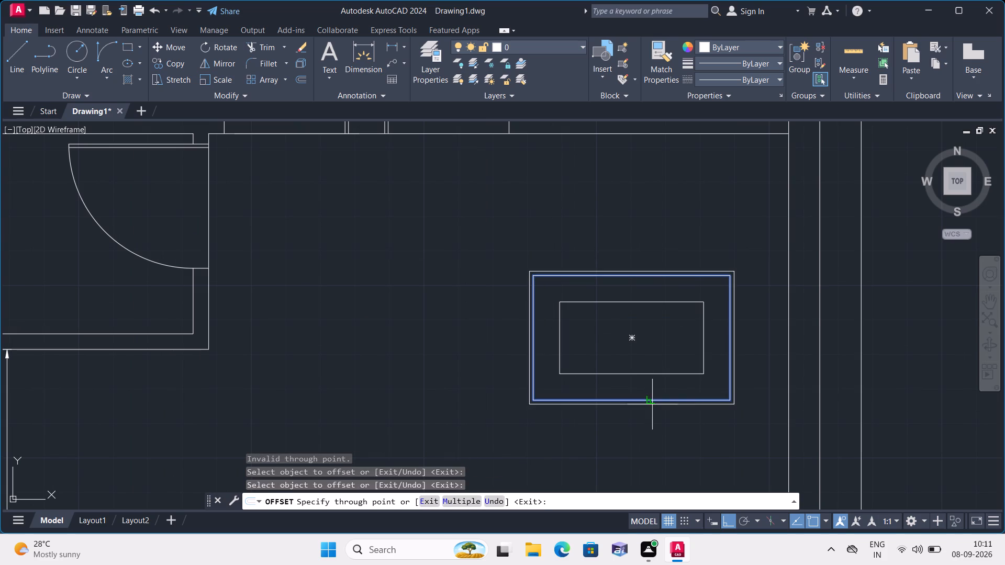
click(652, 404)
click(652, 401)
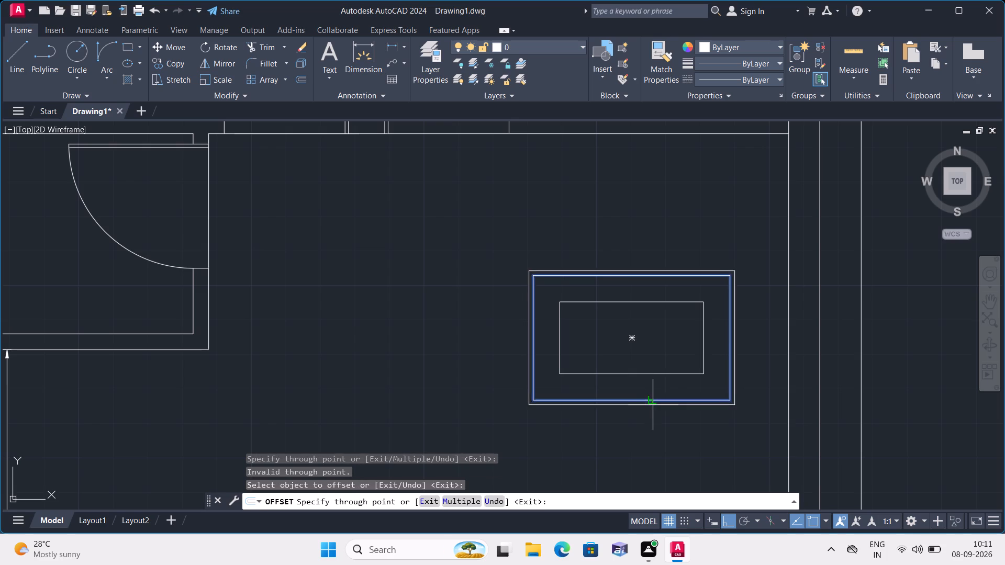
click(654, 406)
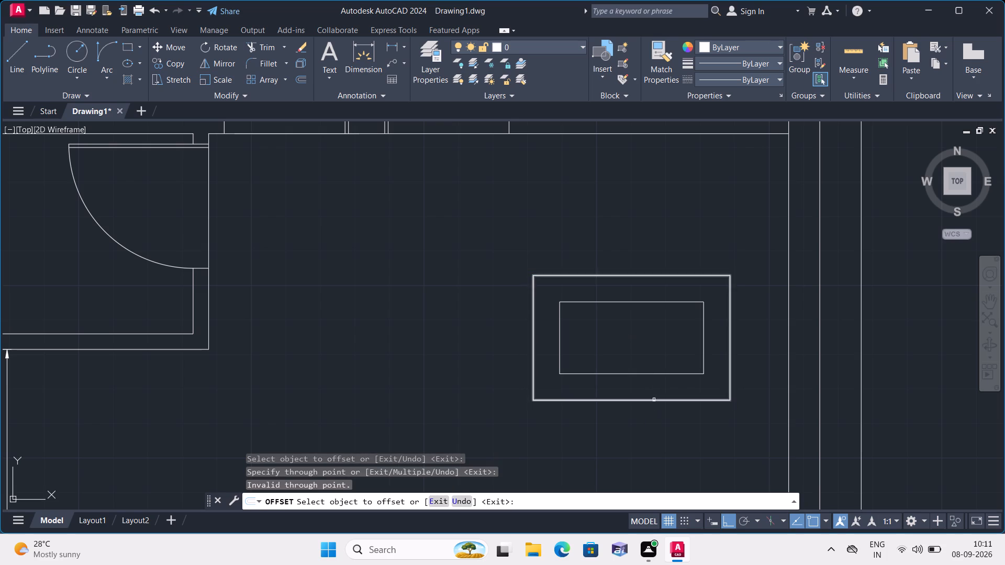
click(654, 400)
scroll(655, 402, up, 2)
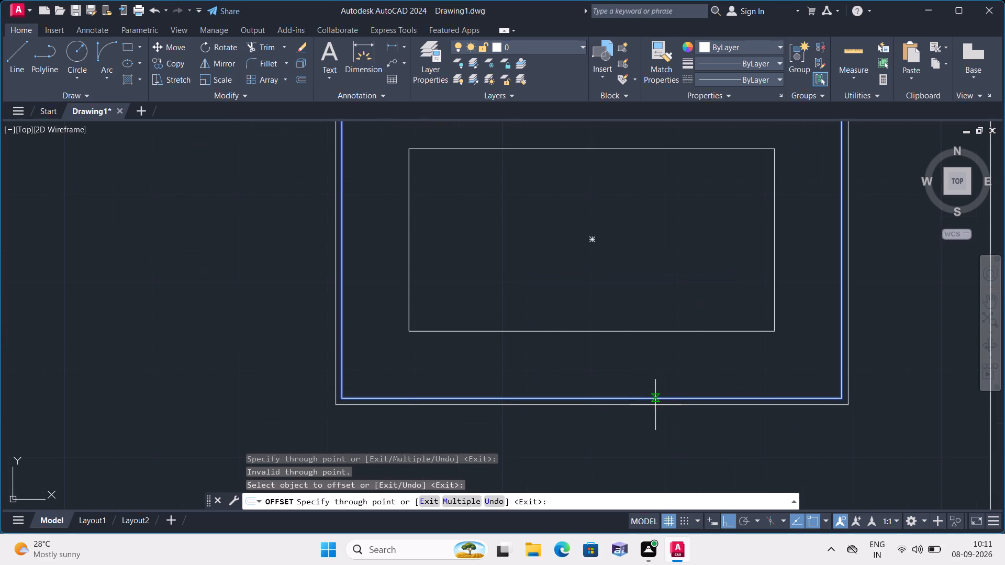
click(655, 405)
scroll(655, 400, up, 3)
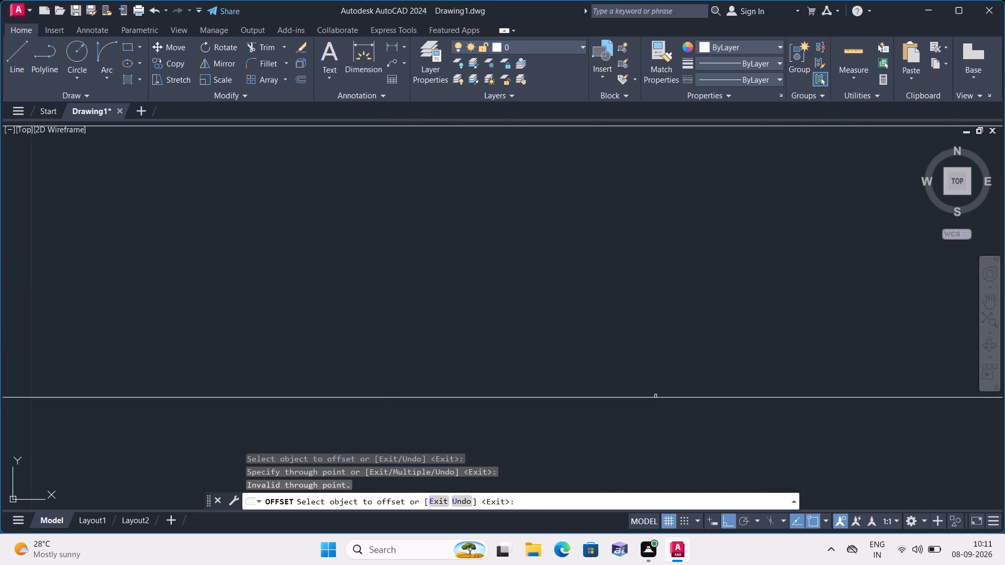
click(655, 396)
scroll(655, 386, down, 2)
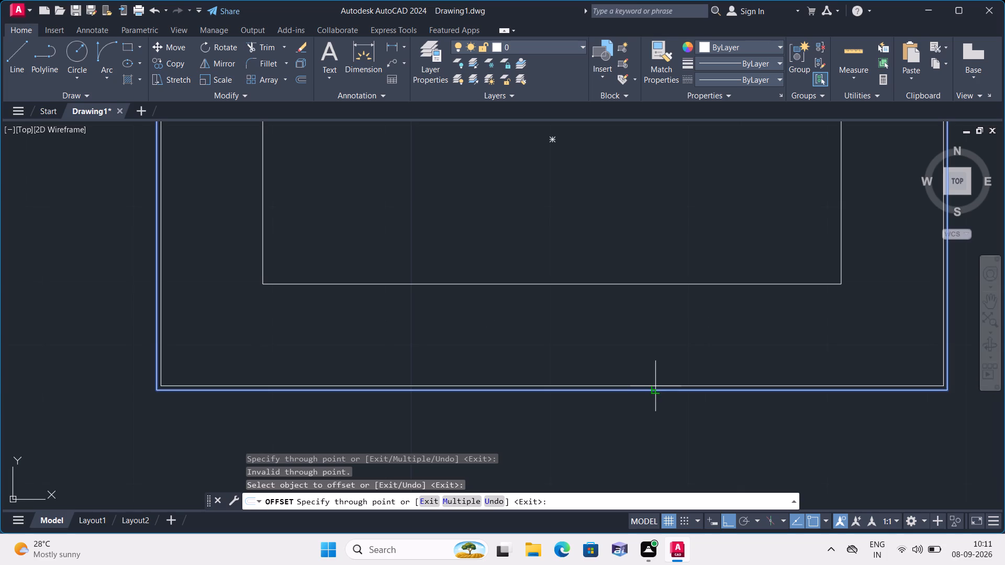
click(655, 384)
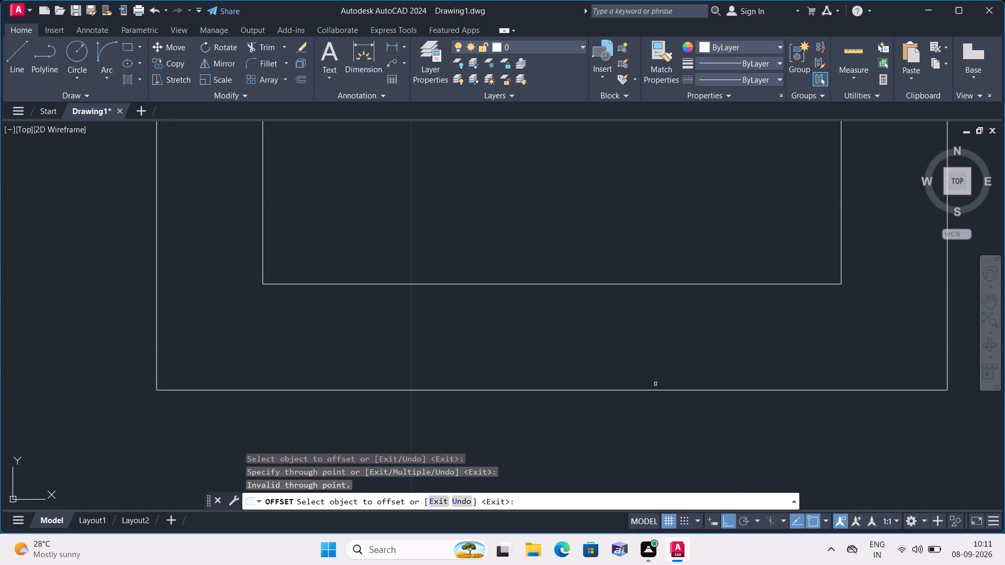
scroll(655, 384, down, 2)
Offset the inner hall rectangle outward through a point just outside the larger rectangle to add another surrounding outline.
click(645, 344)
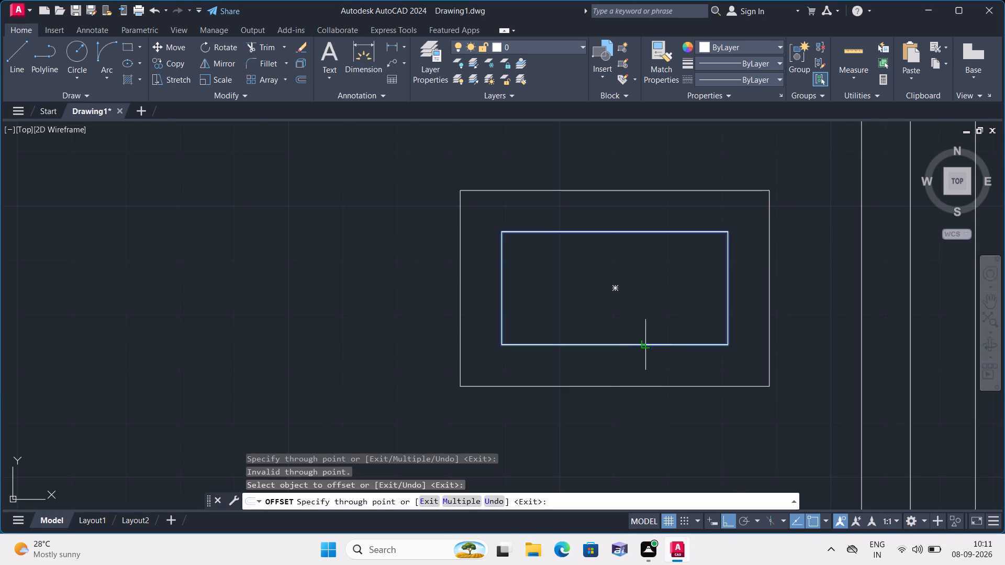
click(678, 380)
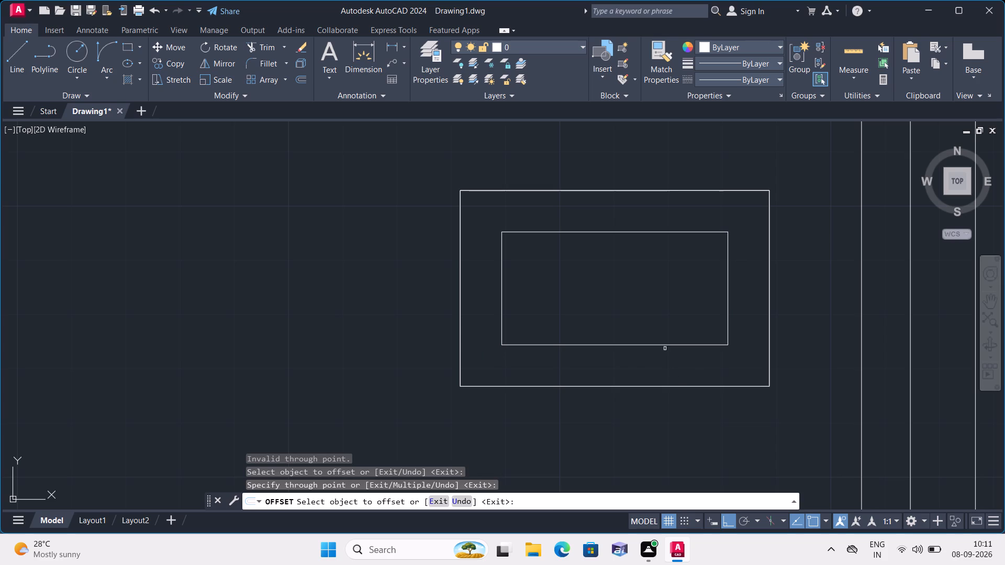
click(665, 346)
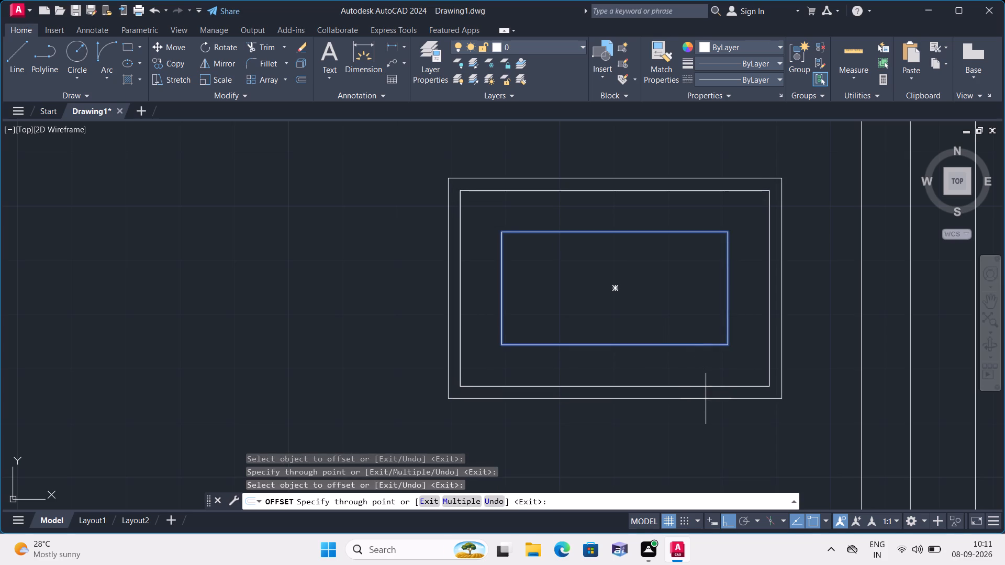
click(706, 399)
scroll(706, 399, down, 2)
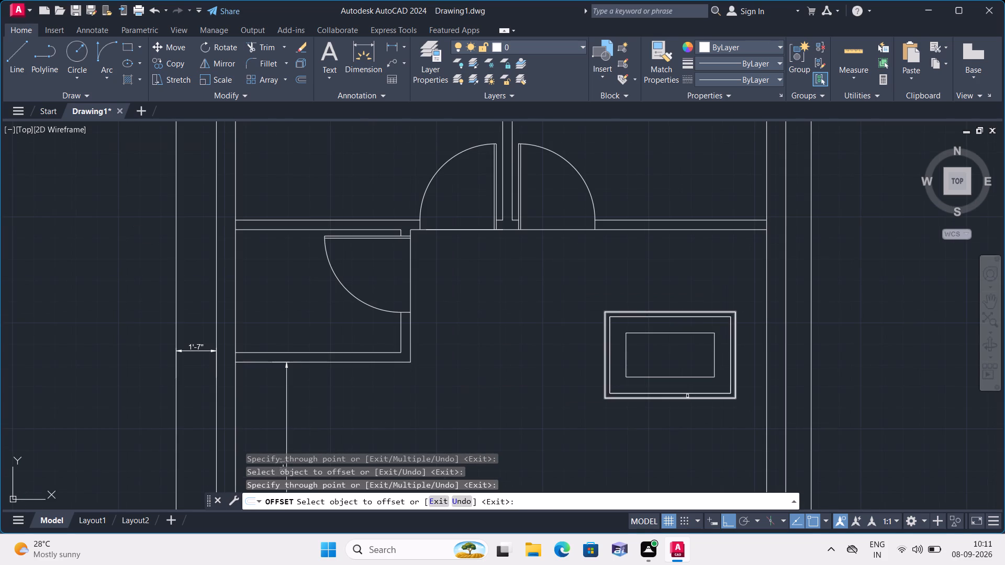
key(Escape)
Add a horizontal linear dimension across the building's outer top wall face, placed between the wall and the plot boundary.
scroll(687, 393, down, 2)
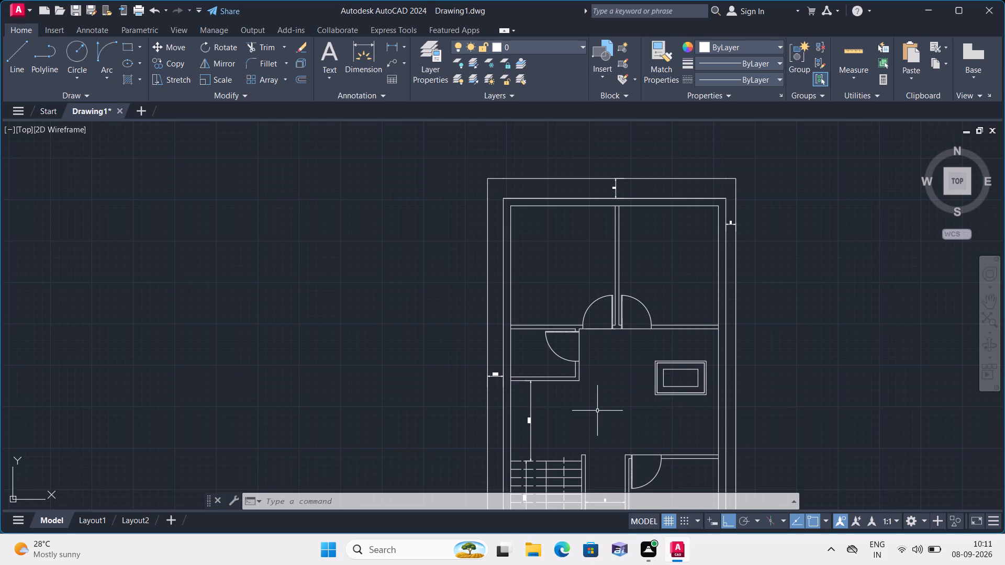
scroll(517, 419, down, 2)
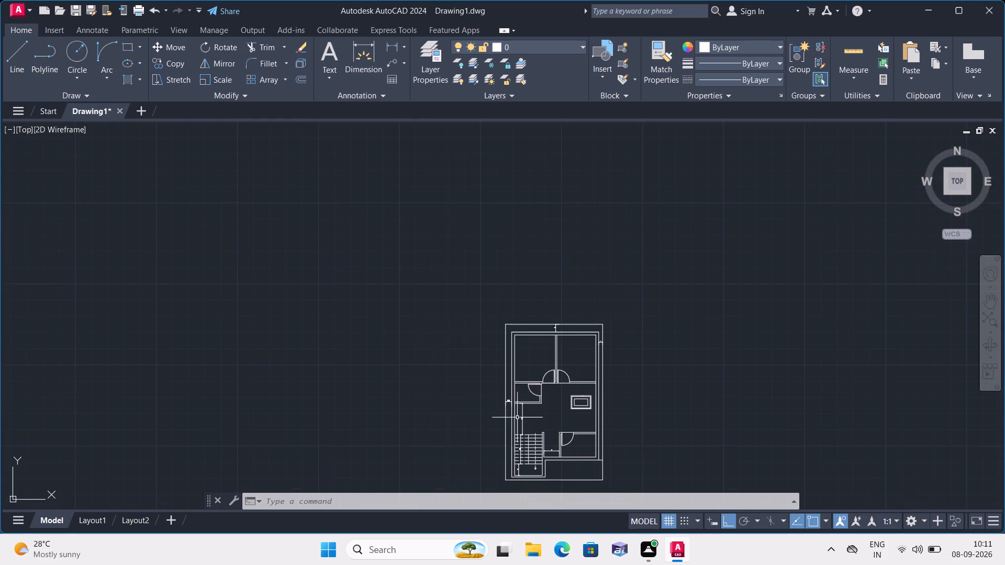
scroll(488, 312, up, 2)
middle_drag(427, 282, 102, 285)
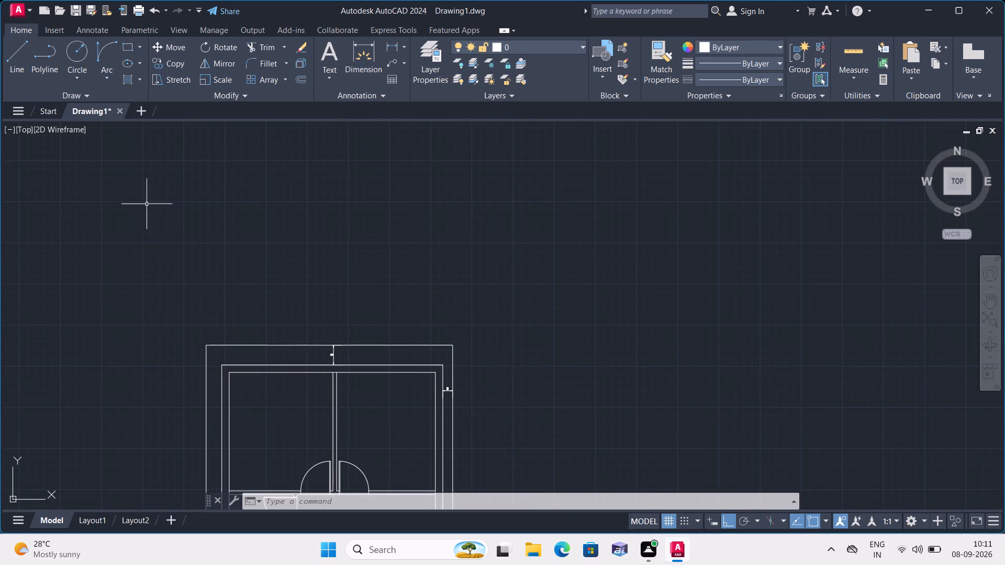
click(401, 47)
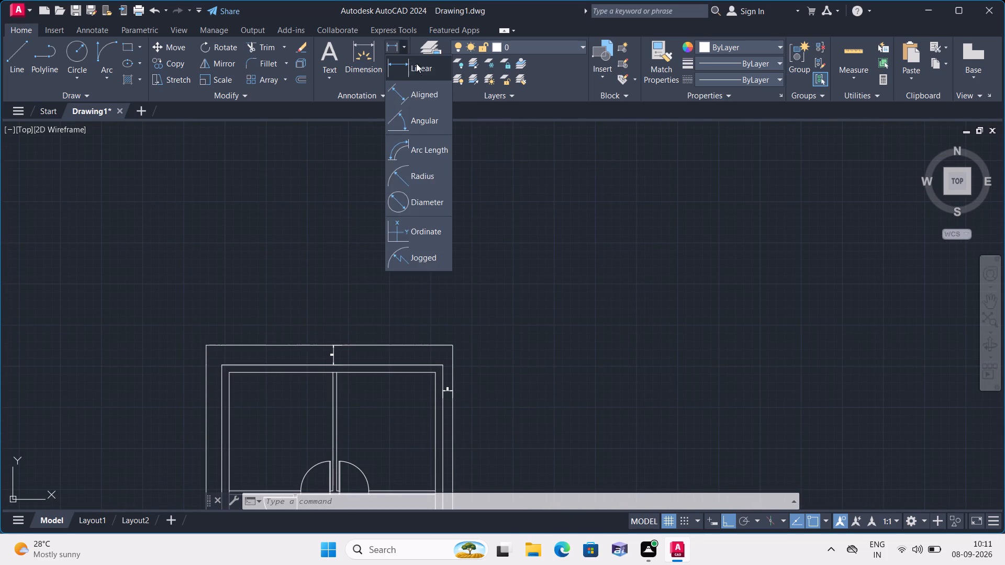
click(418, 66)
scroll(211, 340, up, 2)
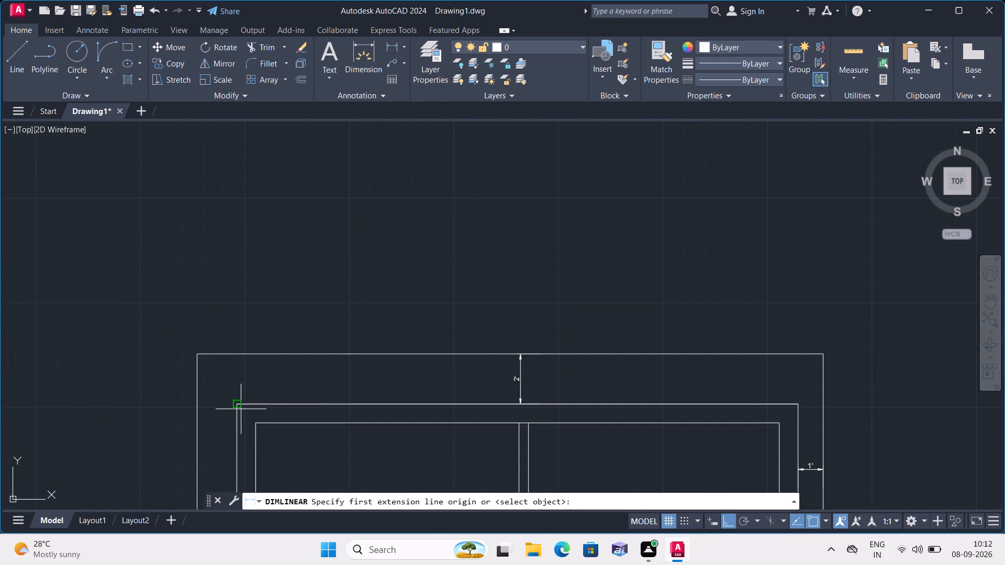
click(239, 404)
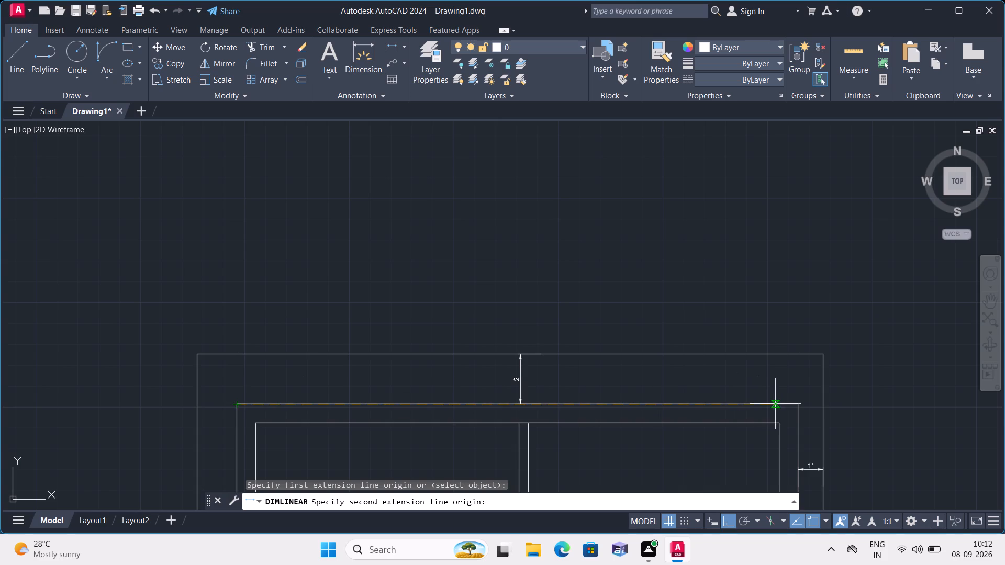
click(796, 404)
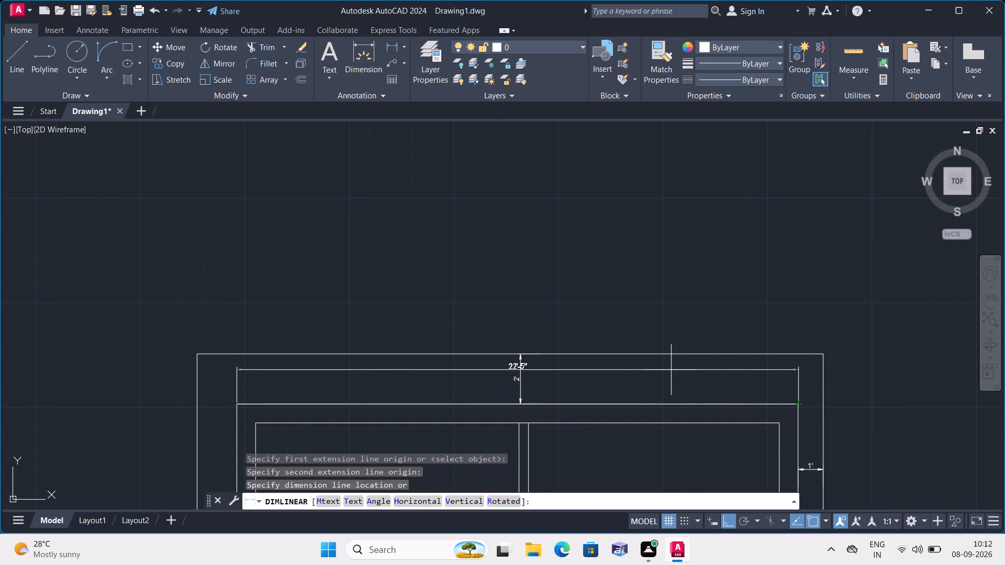
click(669, 369)
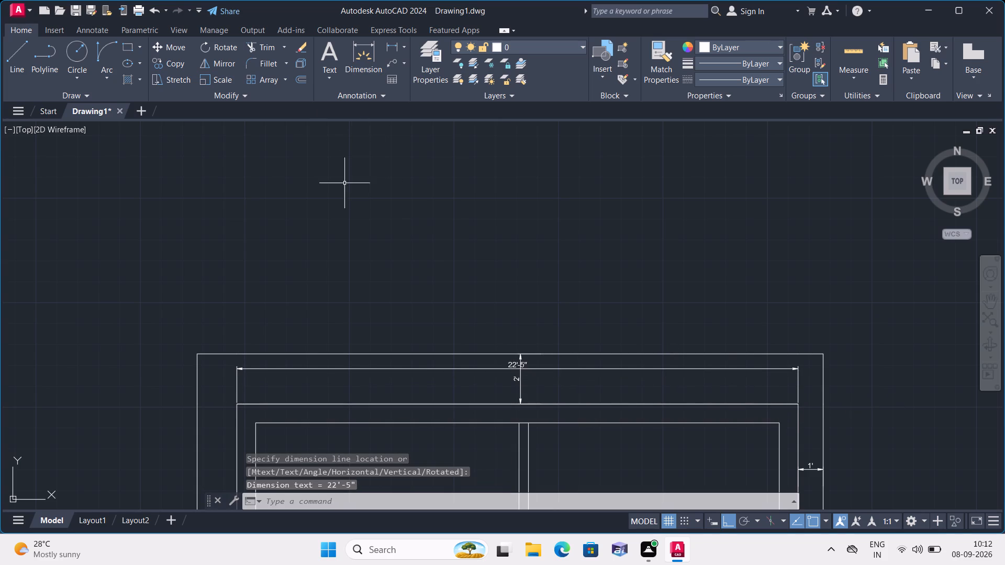
Move the 2' vertical dimension east along the top wall, clear of the 22'-5" dimension text.
click(518, 382)
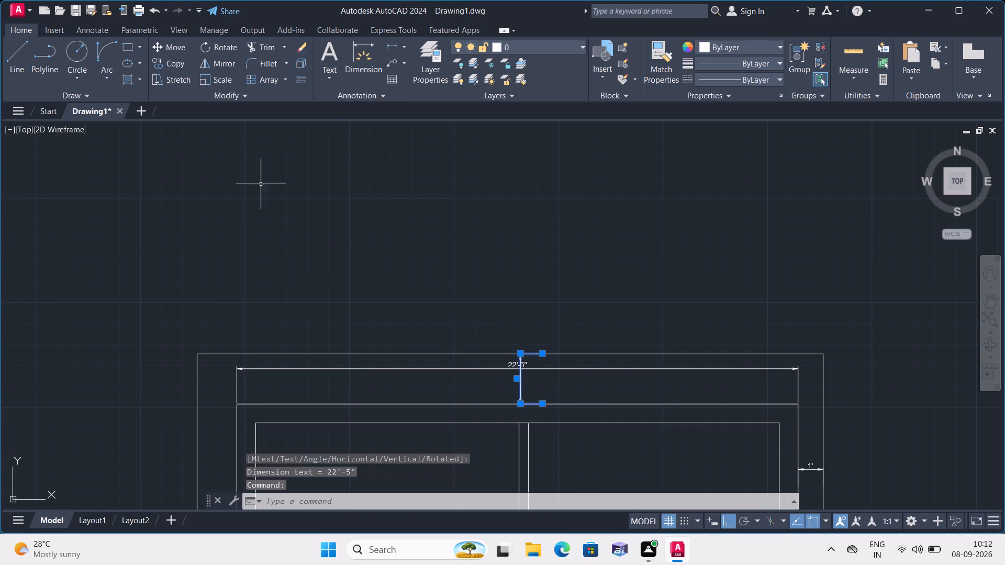
click(173, 47)
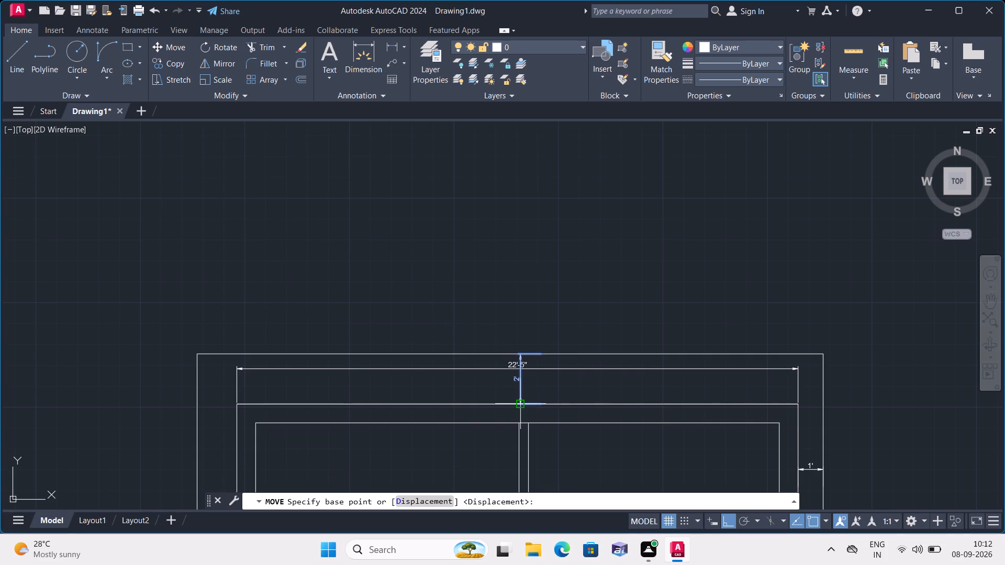
click(521, 408)
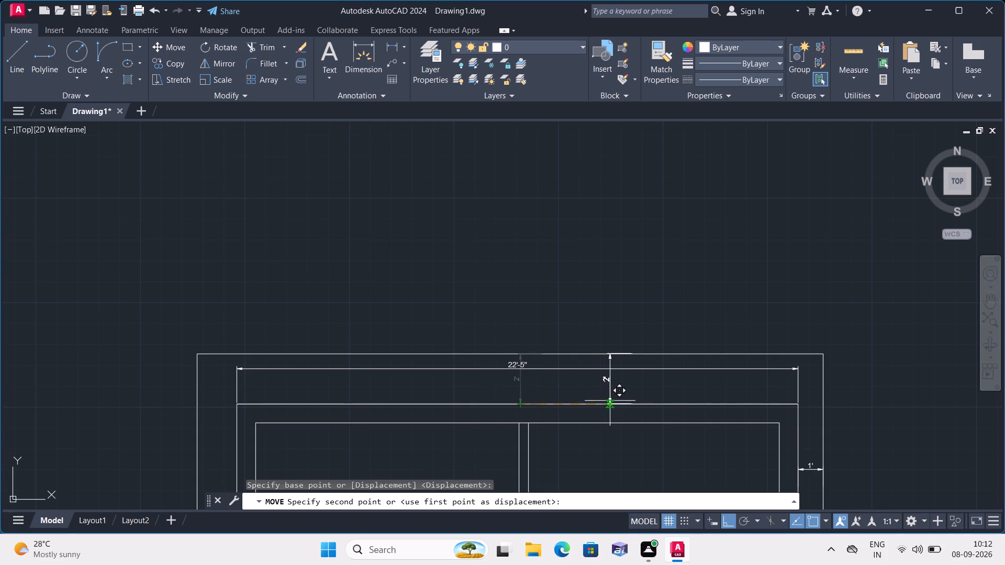
click(675, 399)
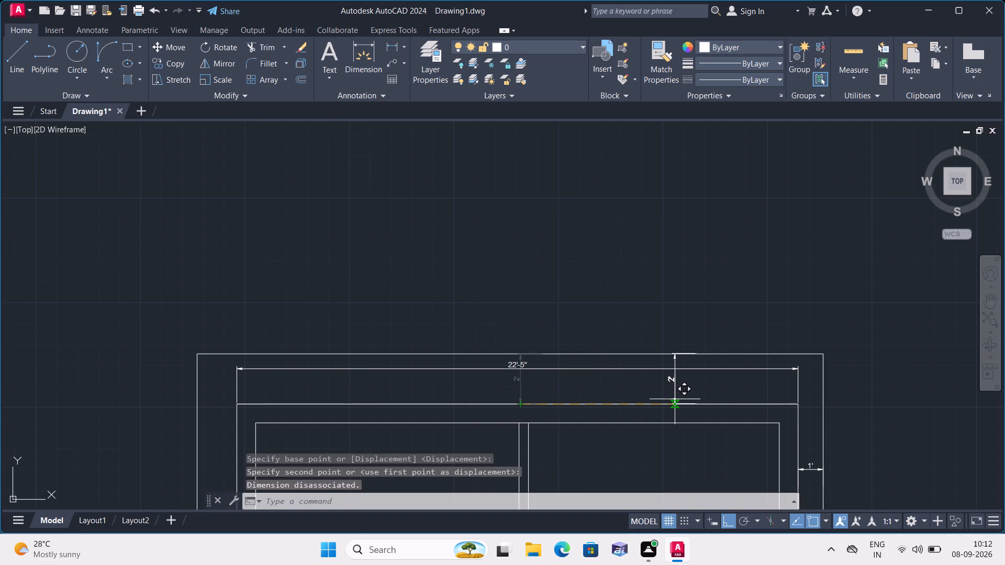
Add a horizontal linear dimension across the full width of the plot boundary's top edge, placed above the boundary line.
scroll(451, 313, down, 2)
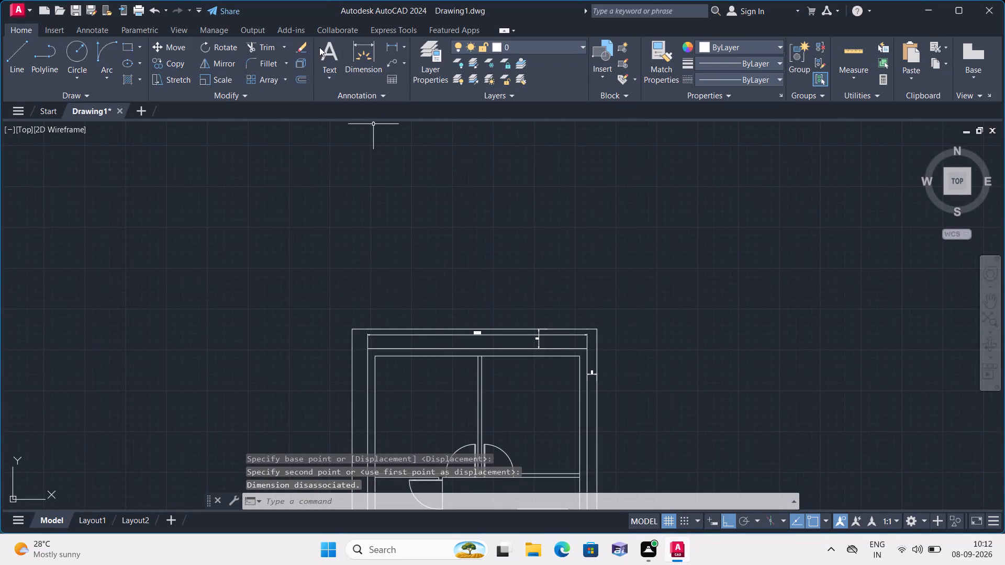
click(405, 48)
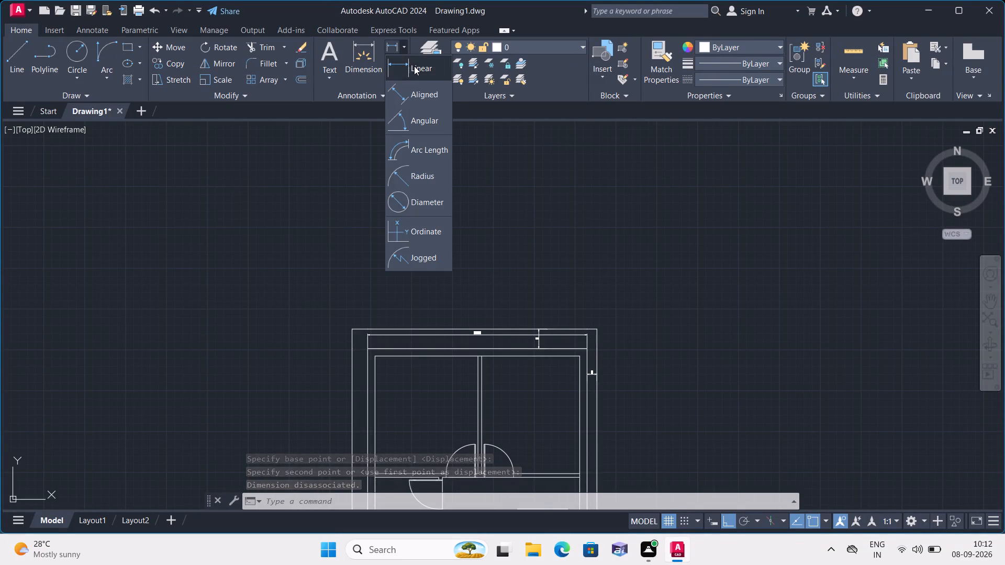
click(414, 66)
scroll(383, 327, up, 3)
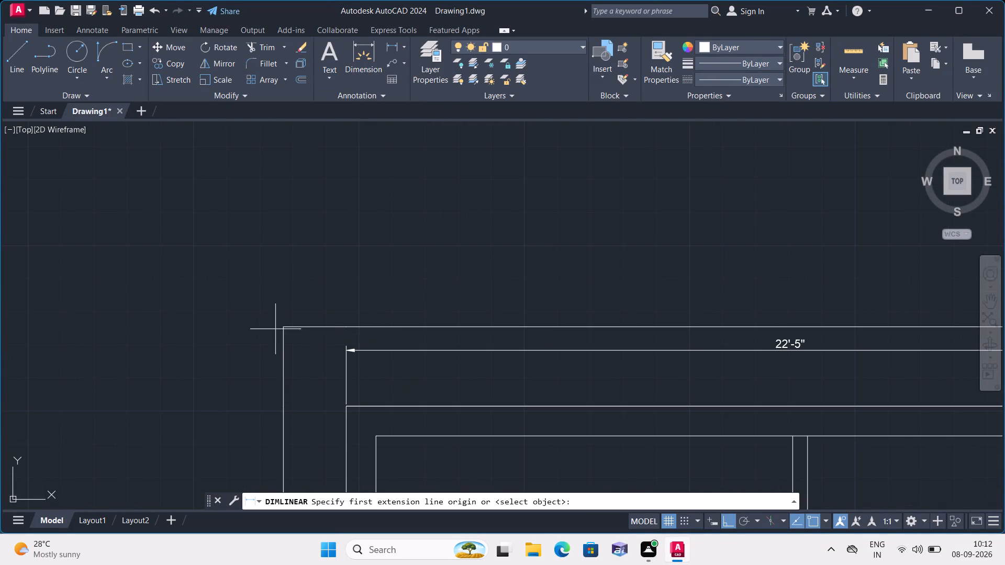
click(281, 327)
scroll(457, 284, down, 3)
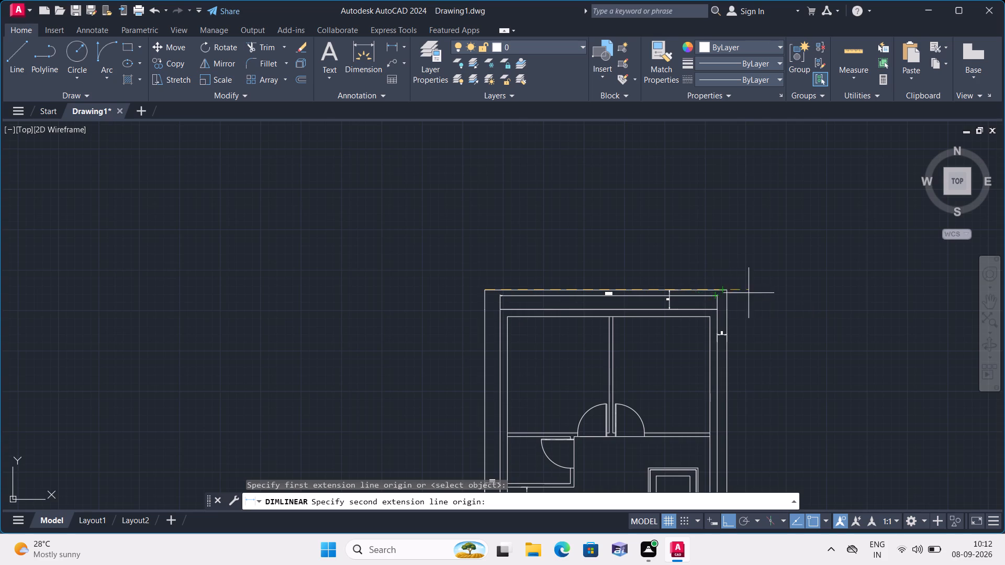
scroll(726, 292, up, 3)
click(721, 282)
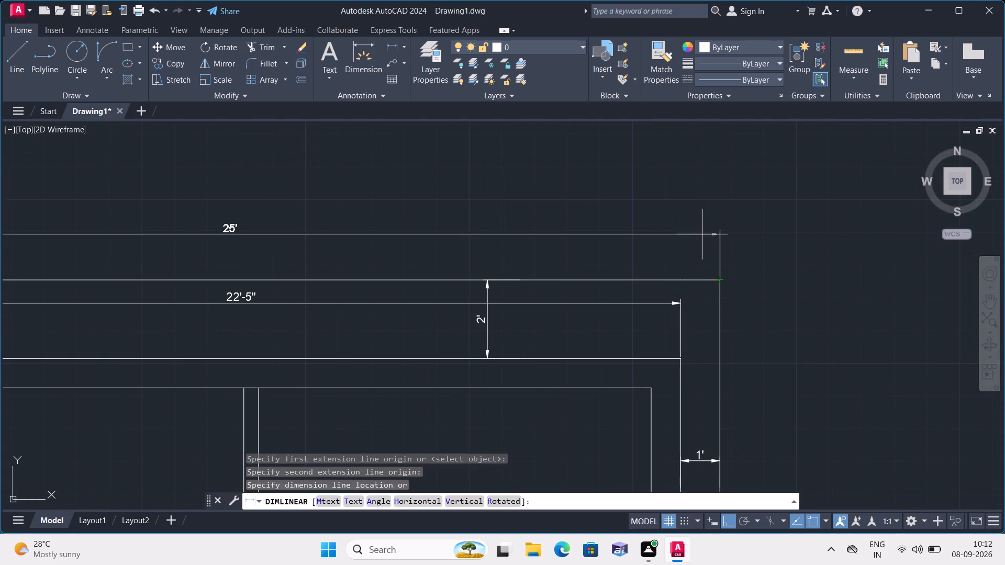
click(702, 234)
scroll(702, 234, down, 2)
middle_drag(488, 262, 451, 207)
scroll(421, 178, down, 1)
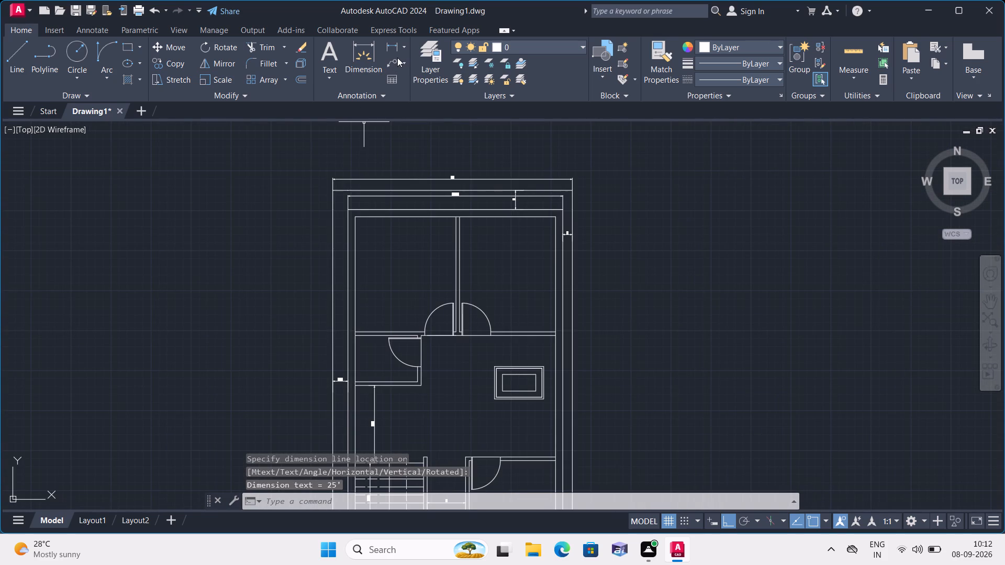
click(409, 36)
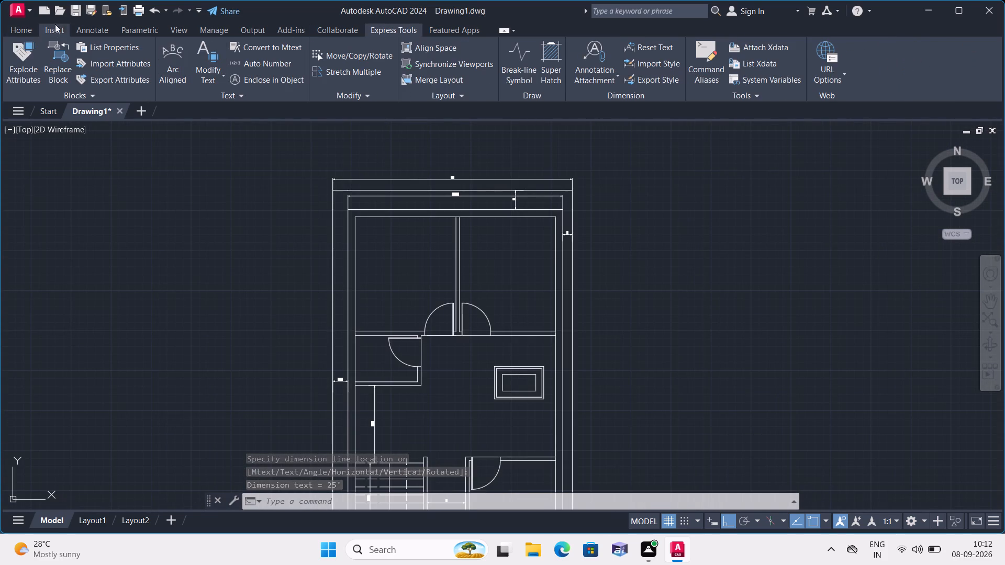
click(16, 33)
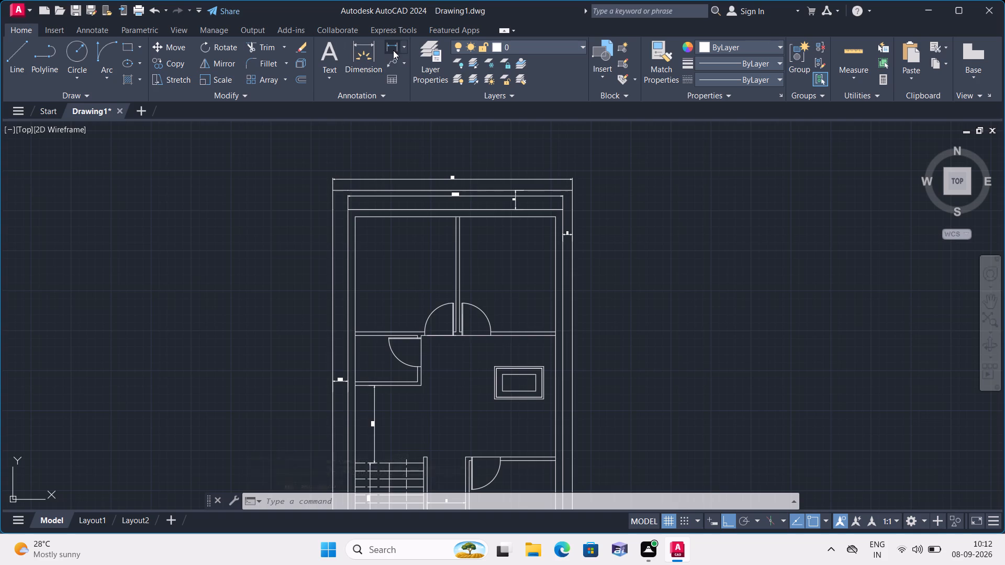
Add a vertical linear dimension for the full height of the plot boundary's west edge, placed just outside the boundary.
click(403, 44)
click(409, 62)
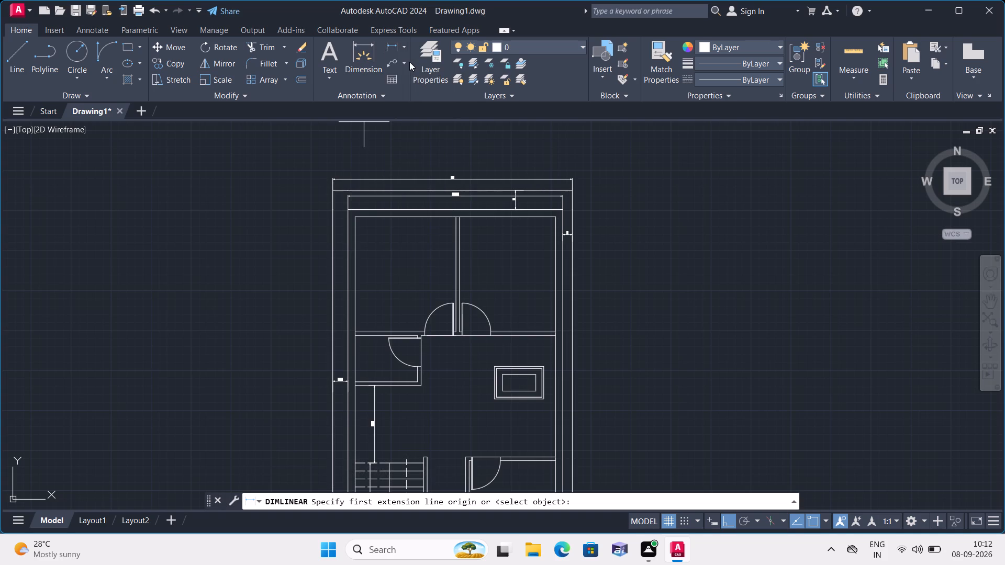
scroll(335, 248, up, 1)
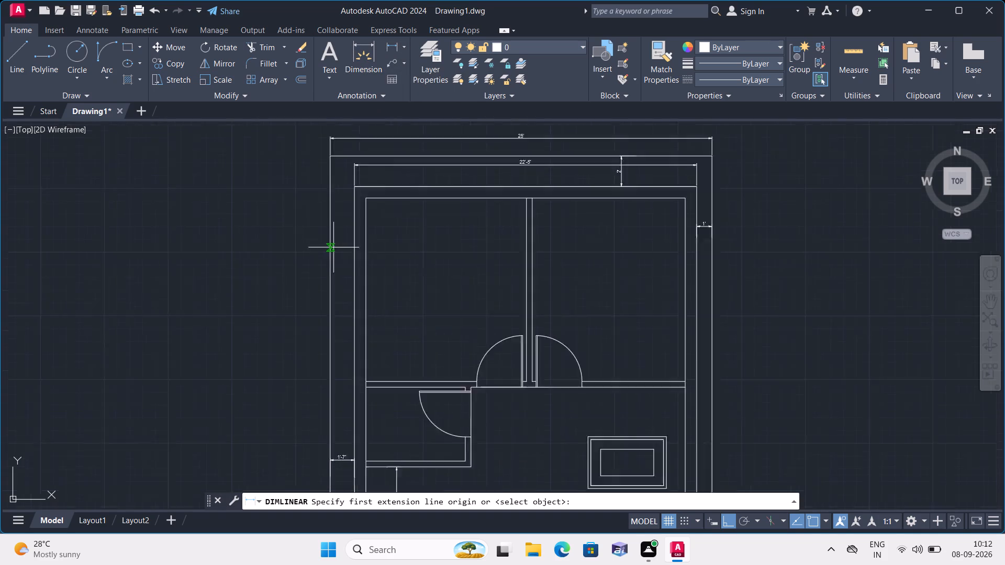
scroll(333, 247, up, 1)
scroll(329, 174, down, 1)
middle_drag(318, 180, 296, 284)
scroll(318, 180, down, 1)
scroll(300, 268, up, 3)
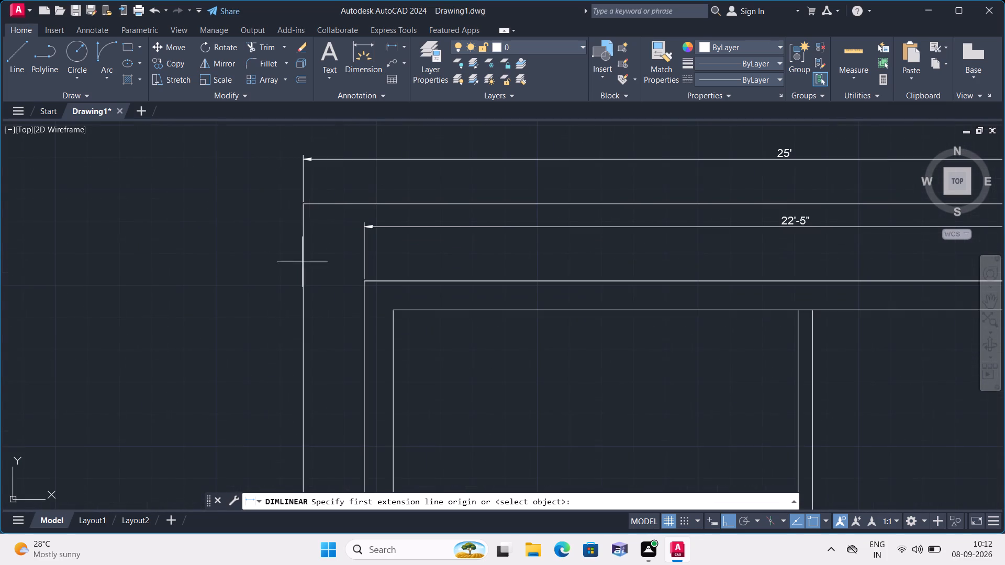
click(301, 205)
scroll(233, 353, down, 2)
middle_drag(230, 377, 202, 197)
scroll(207, 258, down, 3)
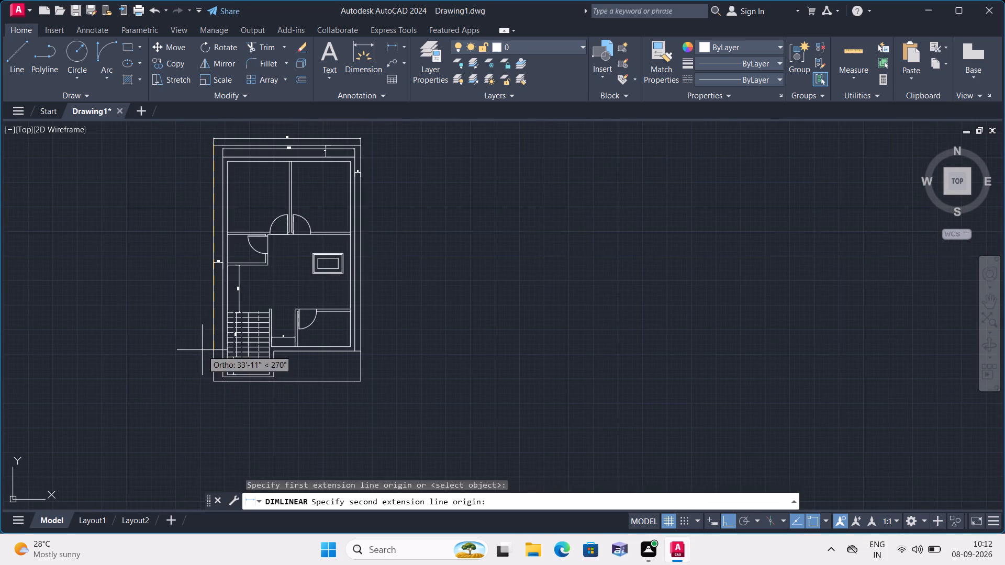
scroll(206, 379, up, 3)
click(233, 388)
click(207, 384)
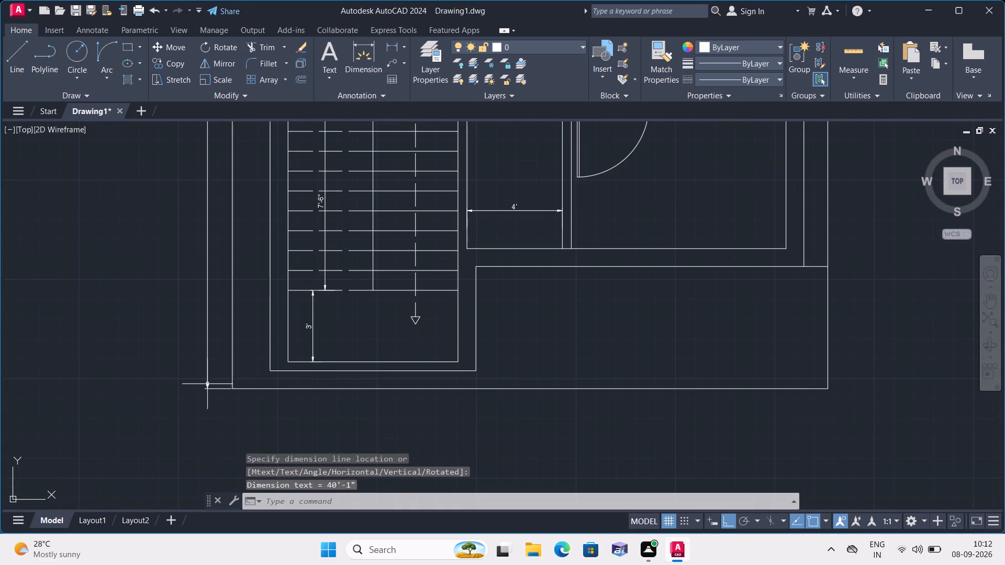
Add a vertical linear dimension outside the east plot boundary, spanning from the building's bottom wall line to its outer top wall face.
scroll(196, 338, down, 1)
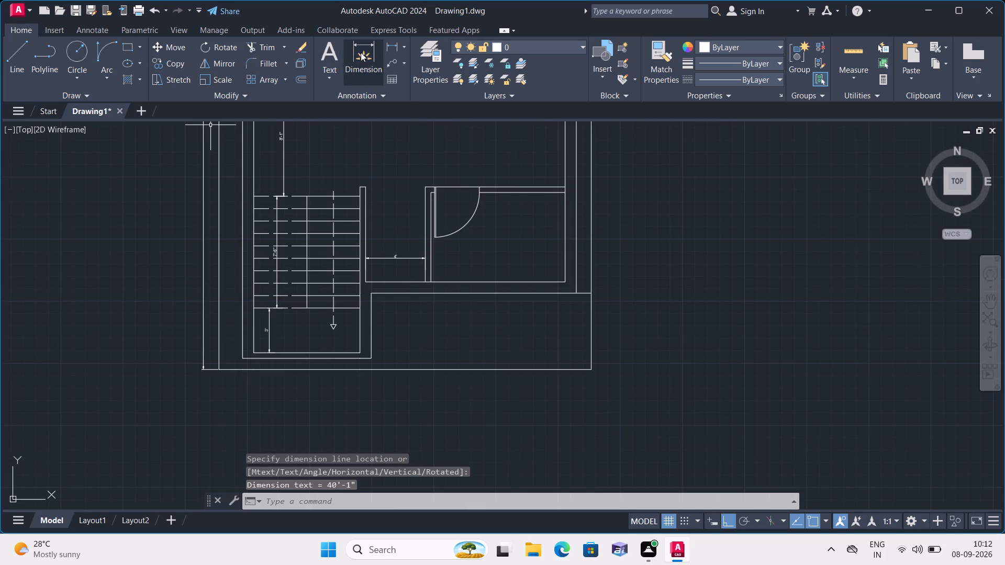
click(401, 46)
click(415, 65)
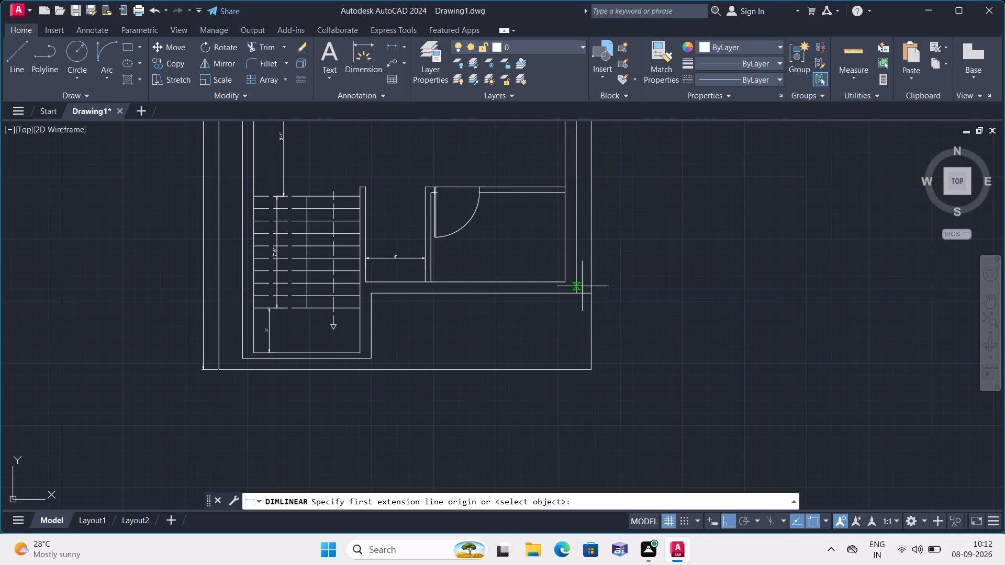
scroll(609, 315, up, 2)
scroll(597, 338, down, 2)
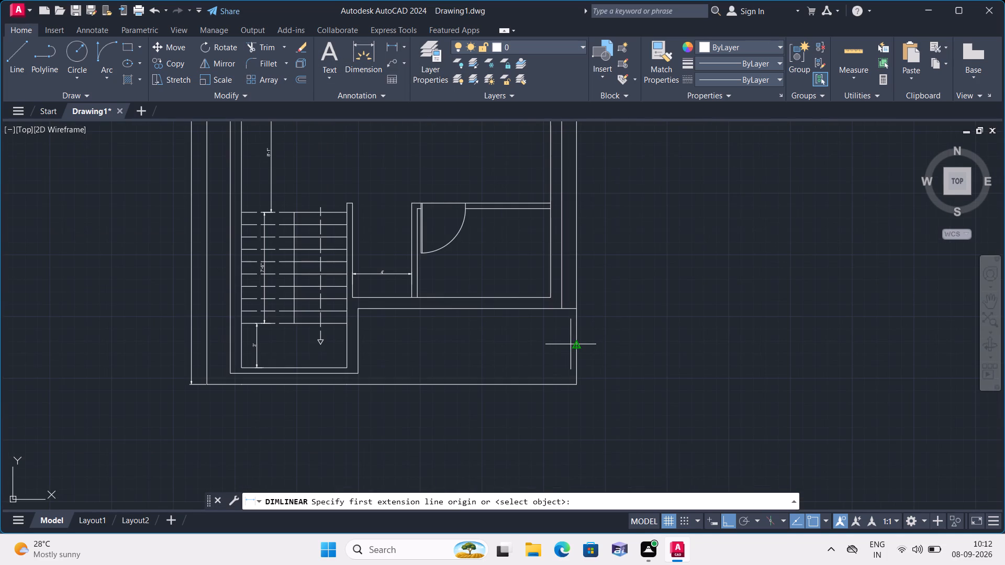
click(578, 310)
scroll(584, 259, down, 1)
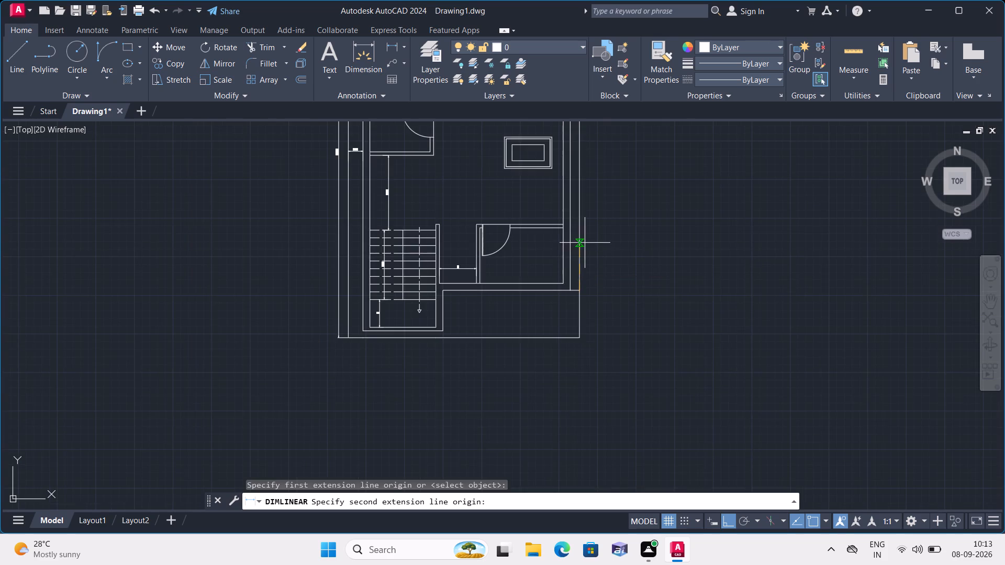
middle_drag(587, 276, 504, 496)
scroll(503, 194, up, 3)
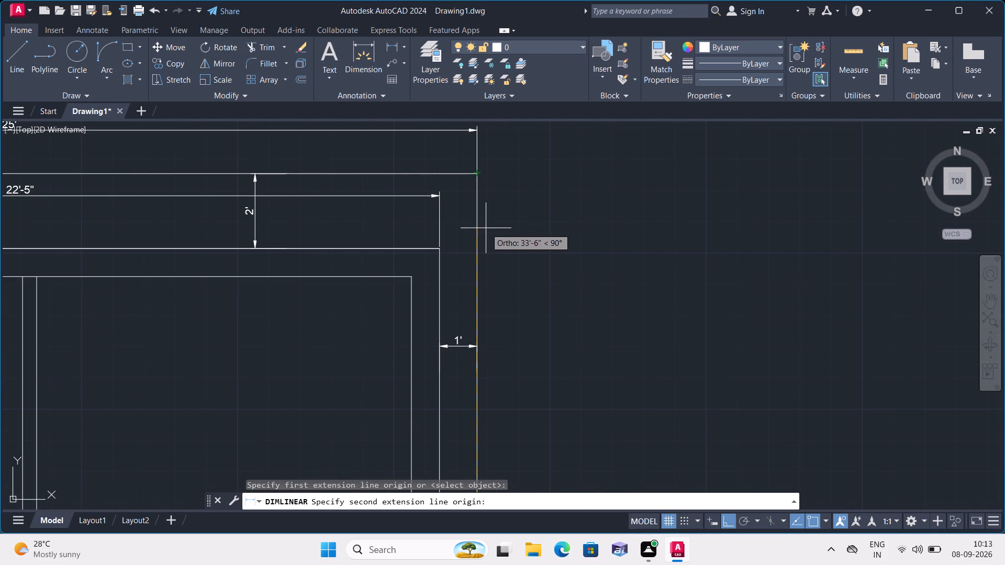
scroll(485, 228, down, 1)
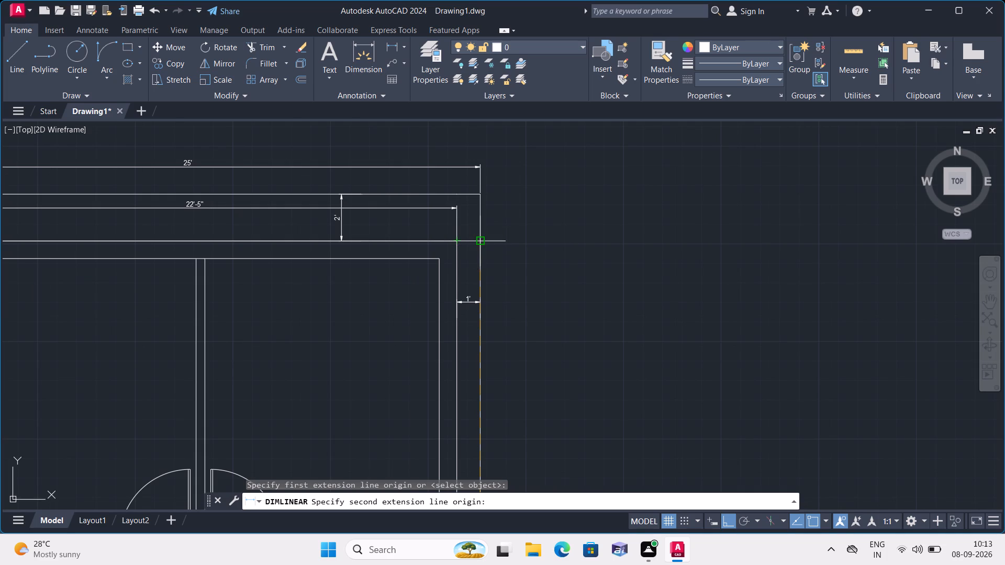
click(478, 239)
click(528, 252)
Examine the dimension texts along the plan's top edge and on the west side of the plot.
scroll(539, 288, down, 1)
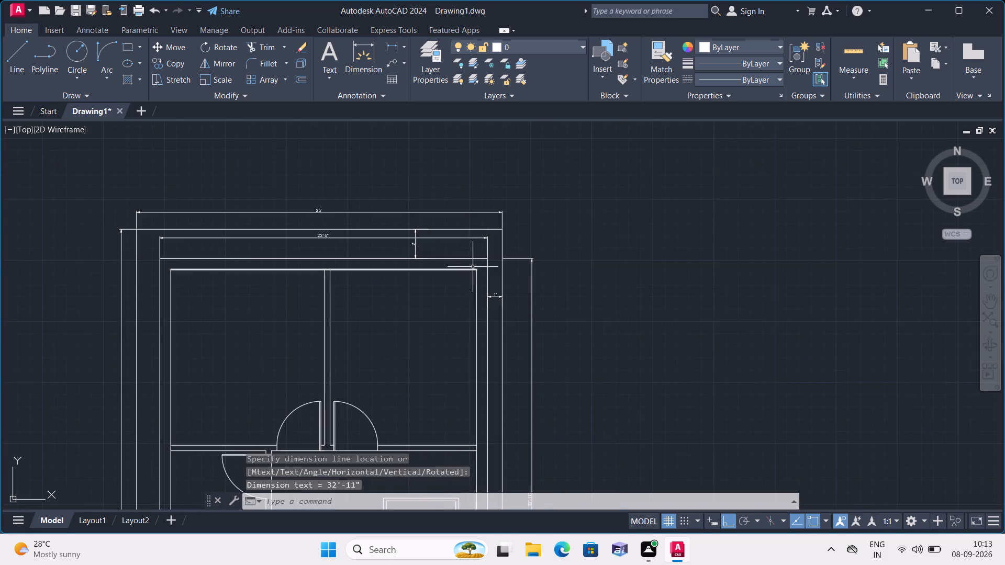
scroll(472, 266, up, 2)
scroll(472, 266, down, 3)
middle_drag(541, 354, 477, 320)
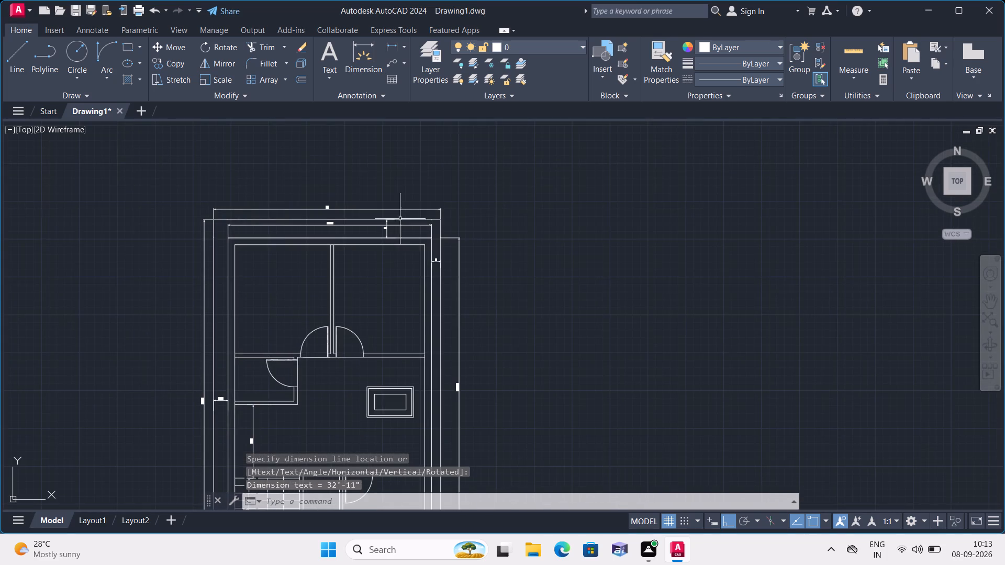
scroll(349, 202, up, 2)
scroll(289, 221, up, 2)
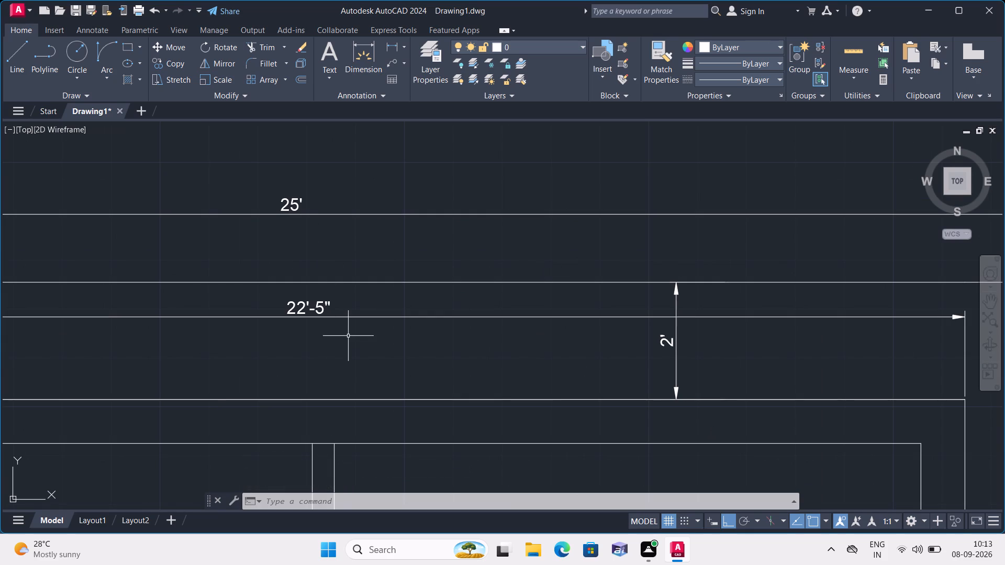
scroll(281, 344, down, 2)
middle_drag(245, 349, 314, 235)
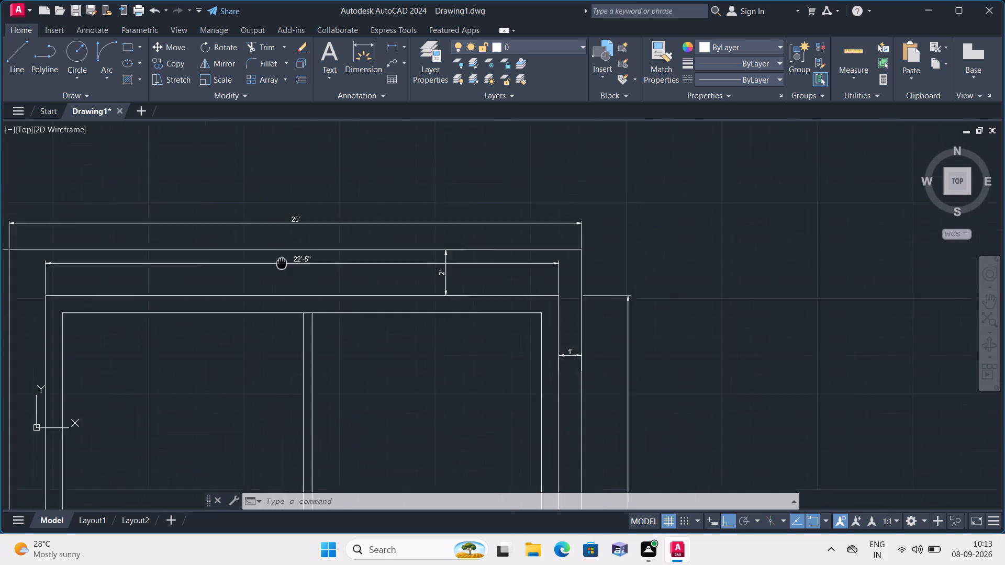
middle_drag(314, 235, 403, 182)
scroll(299, 320, down, 1)
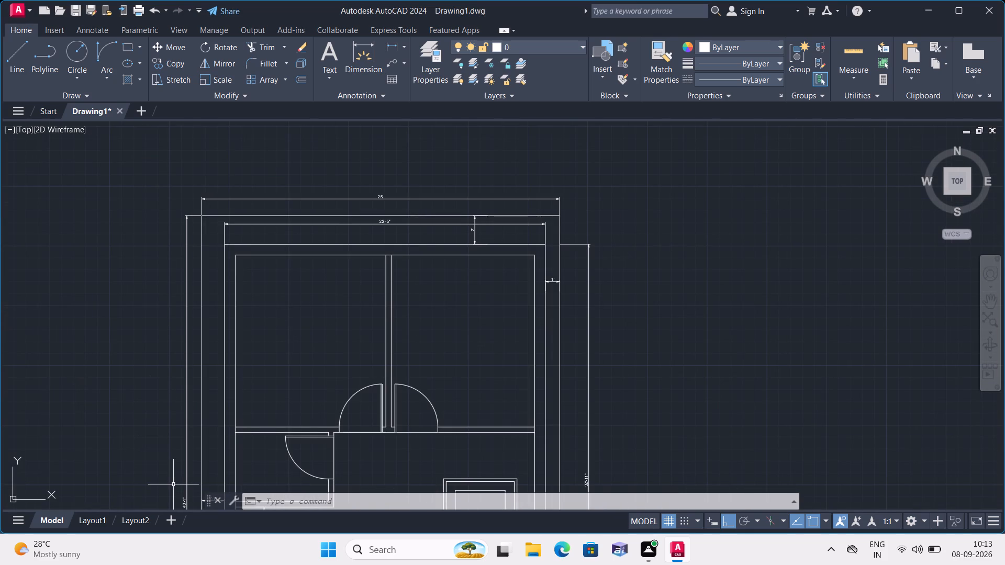
middle_drag(173, 484, 202, 329)
scroll(222, 382, up, 3)
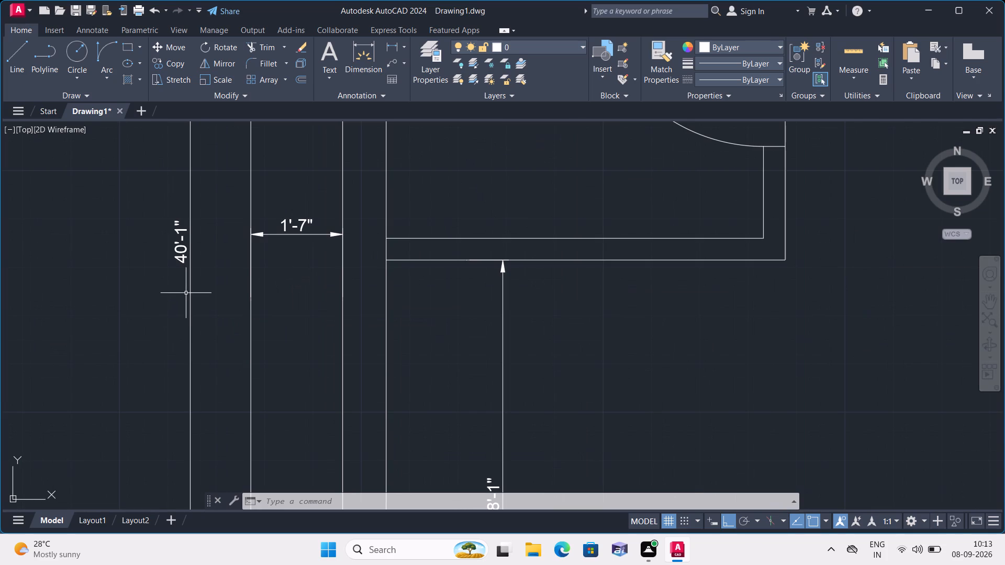
scroll(187, 232, up, 2)
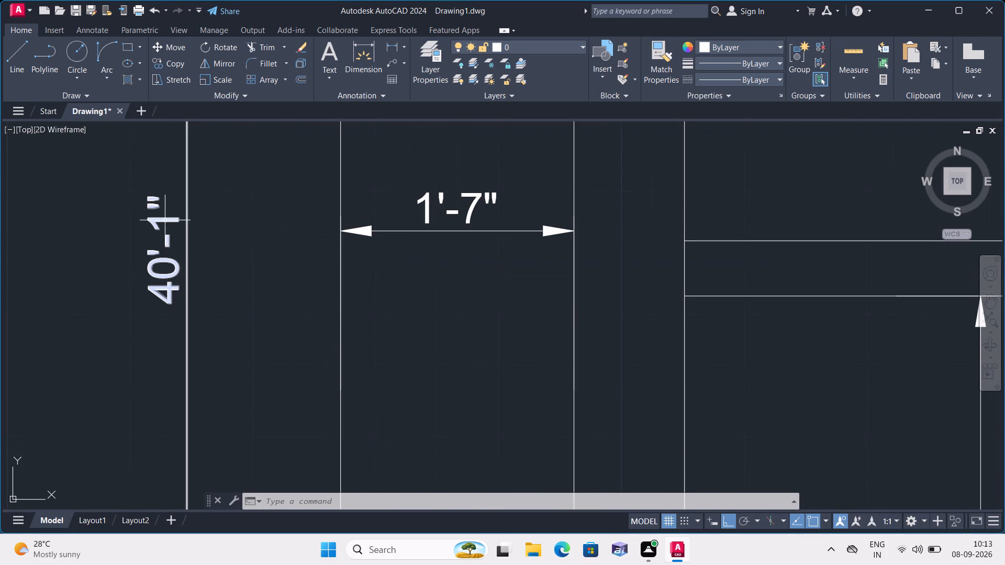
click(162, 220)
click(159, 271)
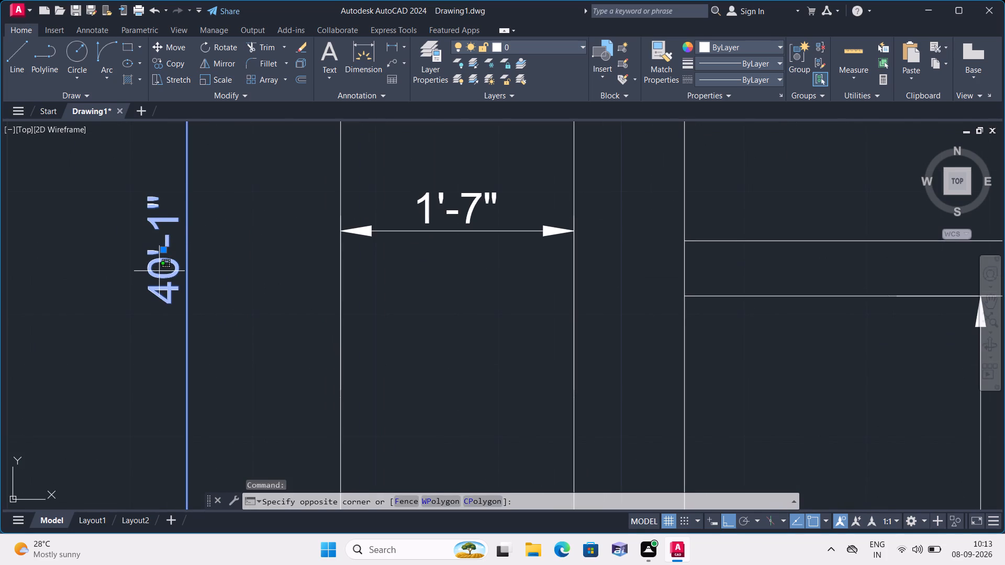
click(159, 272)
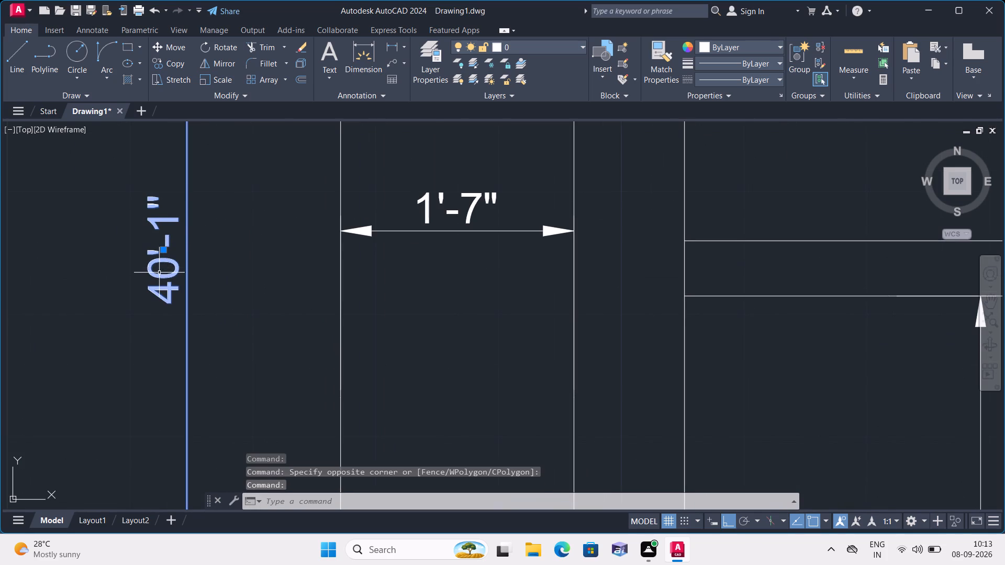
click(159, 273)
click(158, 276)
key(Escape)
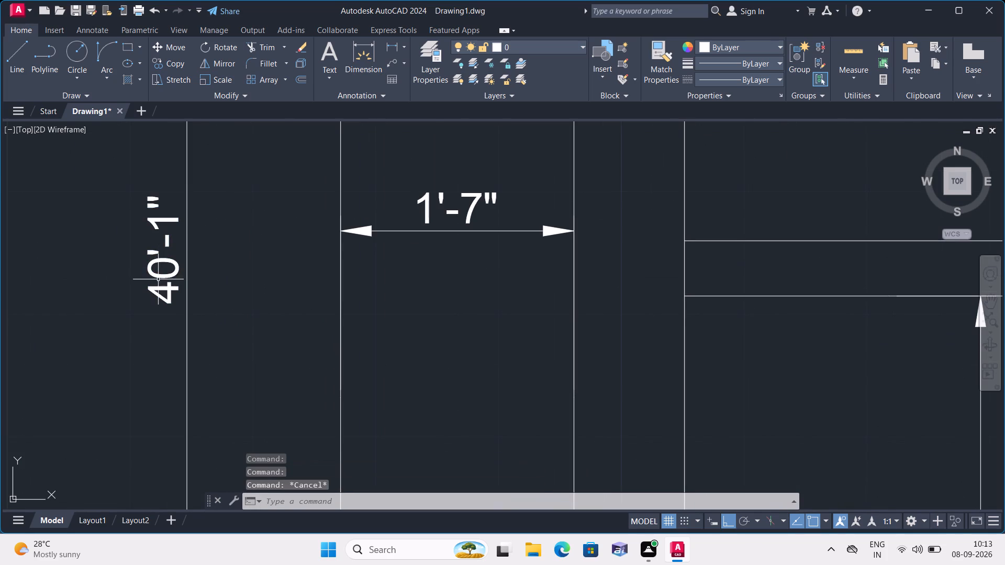
Override the text of the plot's overall vertical dimension outside the west boundary with 40'.
click(158, 277)
click(159, 275)
click(159, 275)
scroll(159, 275, down, 2)
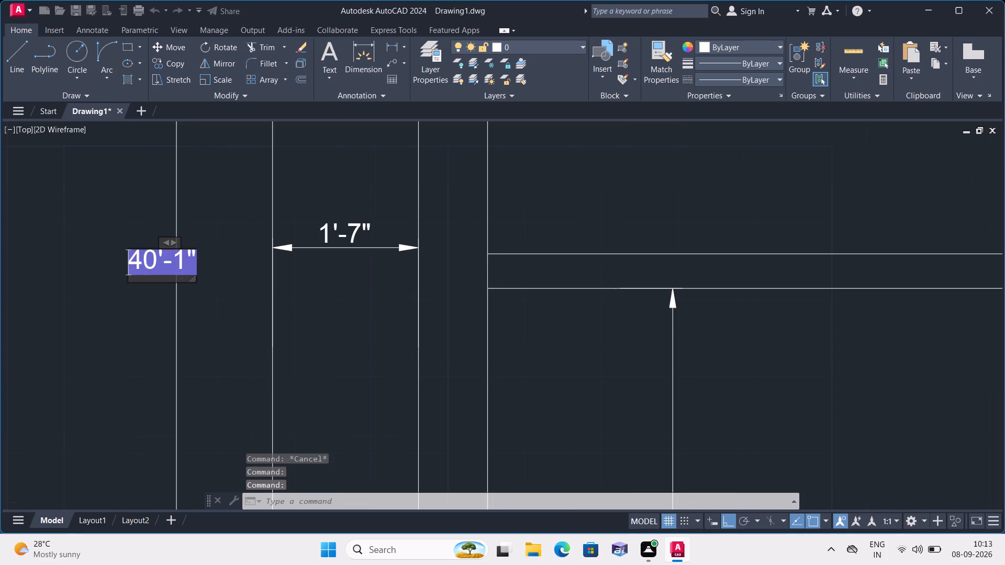
scroll(159, 275, down, 1)
click(178, 262)
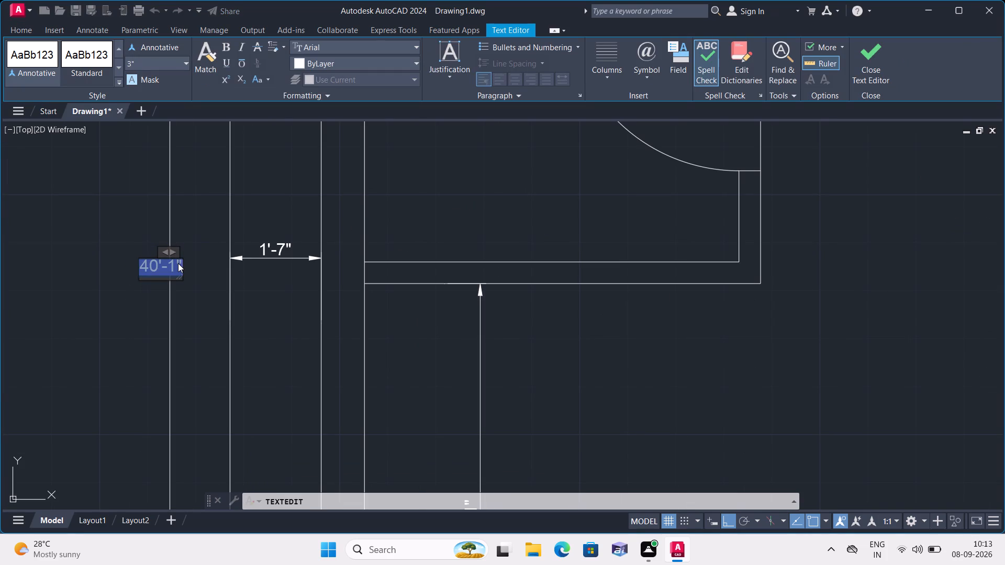
key(BackSpace)
text(40')
click(80, 298)
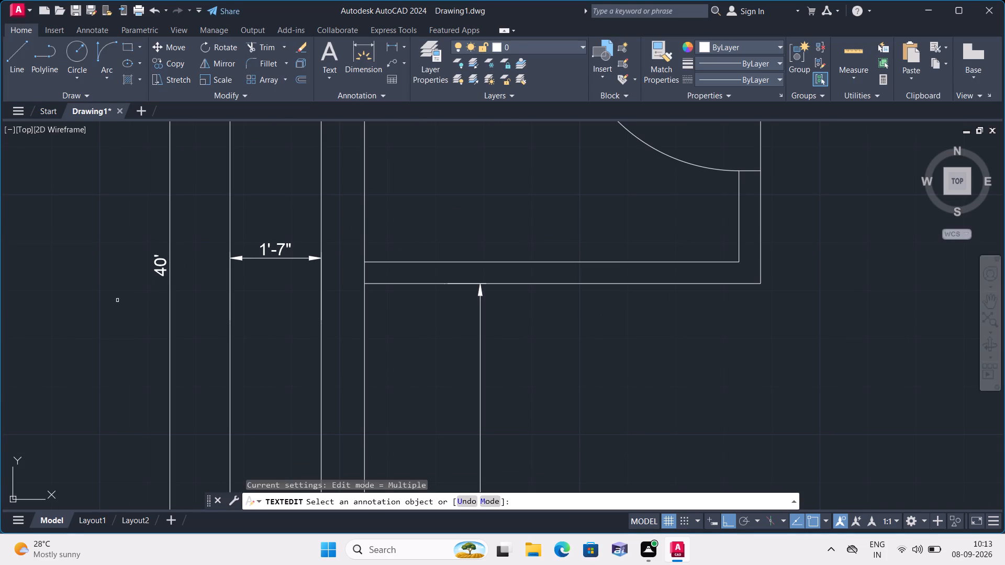
Override the text of the building's vertical dimension outside the east boundary with 34' and end text editing.
scroll(119, 296, down, 1)
scroll(159, 228, down, 1)
middle_drag(162, 233, 121, 364)
scroll(121, 368, down, 2)
scroll(268, 205, up, 1)
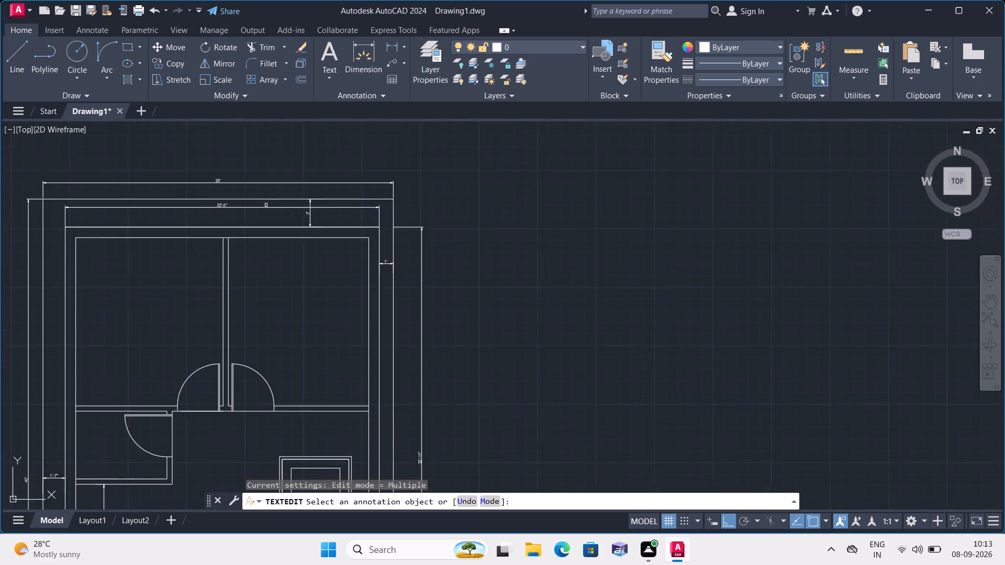
scroll(264, 205, up, 2)
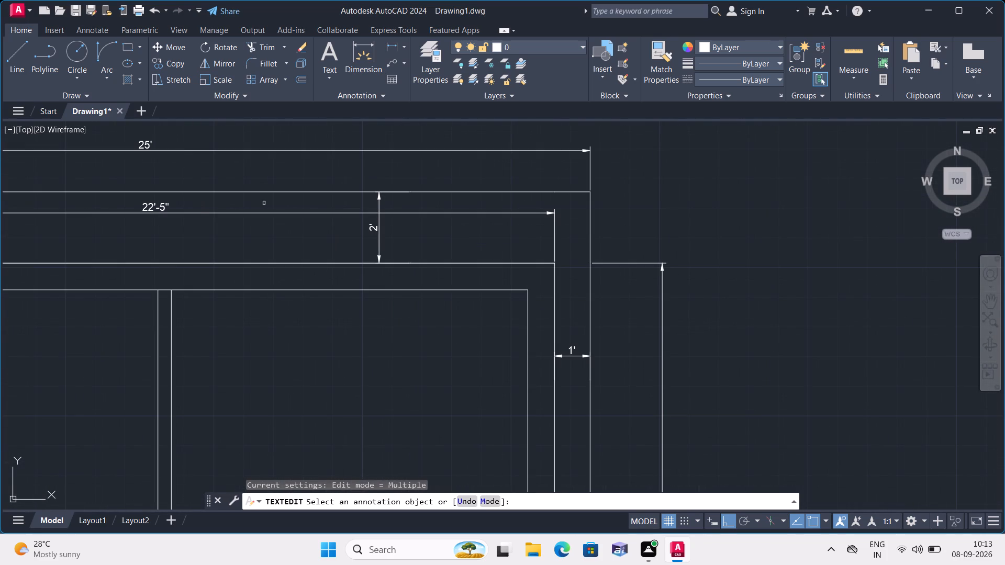
scroll(272, 211, down, 2)
middle_drag(456, 393, 392, 253)
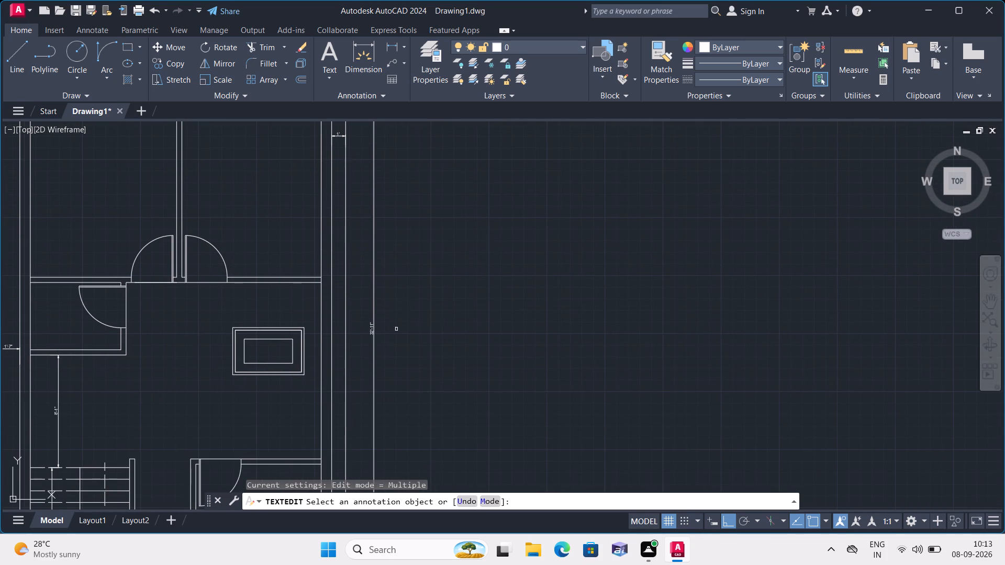
scroll(347, 329, up, 3)
scroll(442, 351, up, 2)
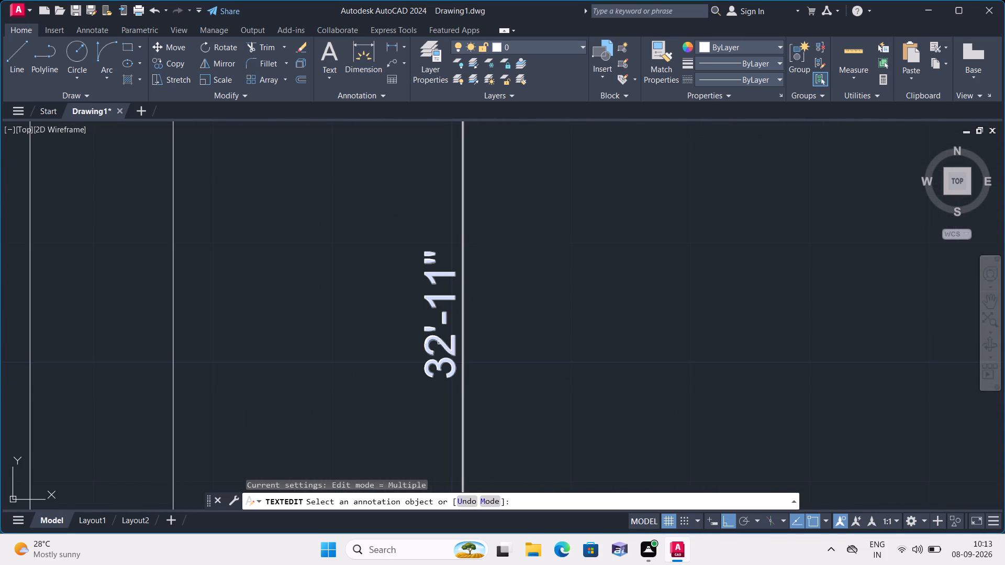
click(439, 343)
click(486, 325)
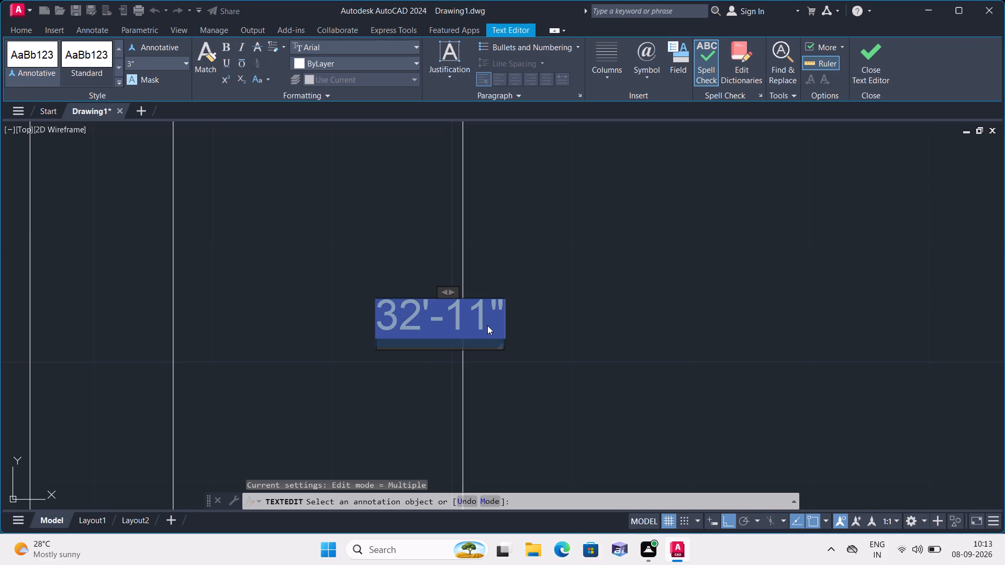
key(BackSpace)
text(34)
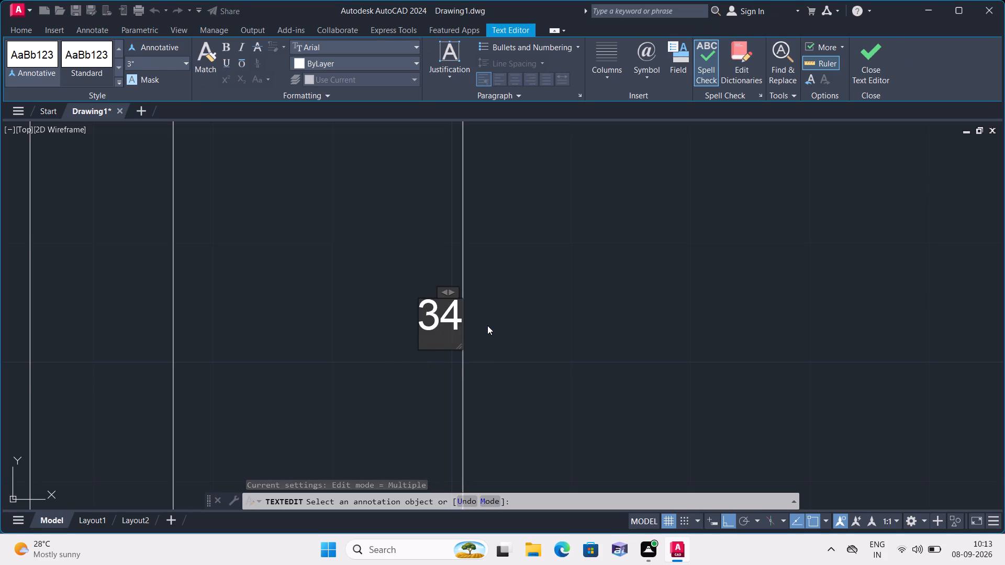
key(apostrophe)
click(504, 312)
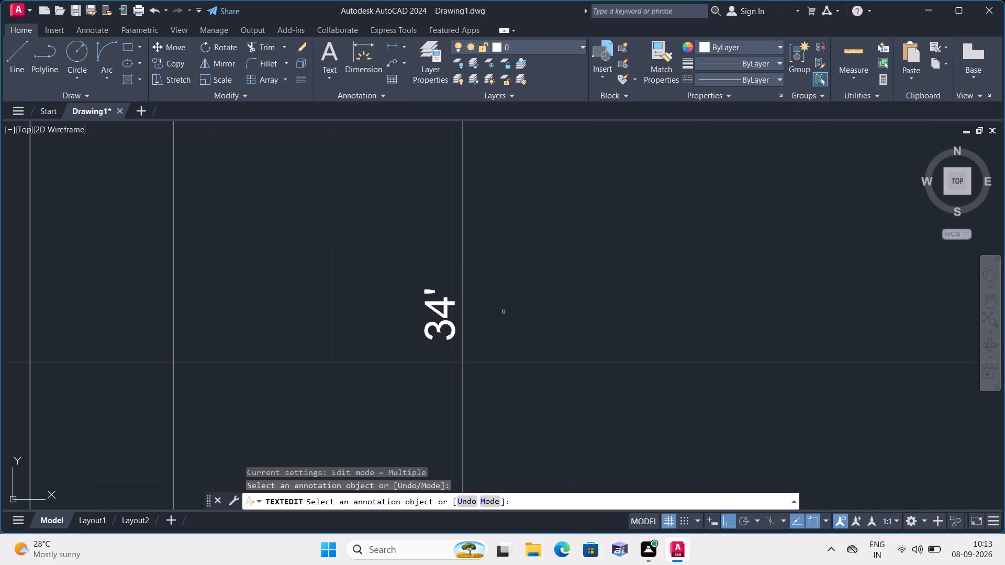
key(Escape)
Measure the northeast room's clear depth, from the top wall's inner face to the partition below, using a linear dimension preview.
scroll(502, 314, down, 3)
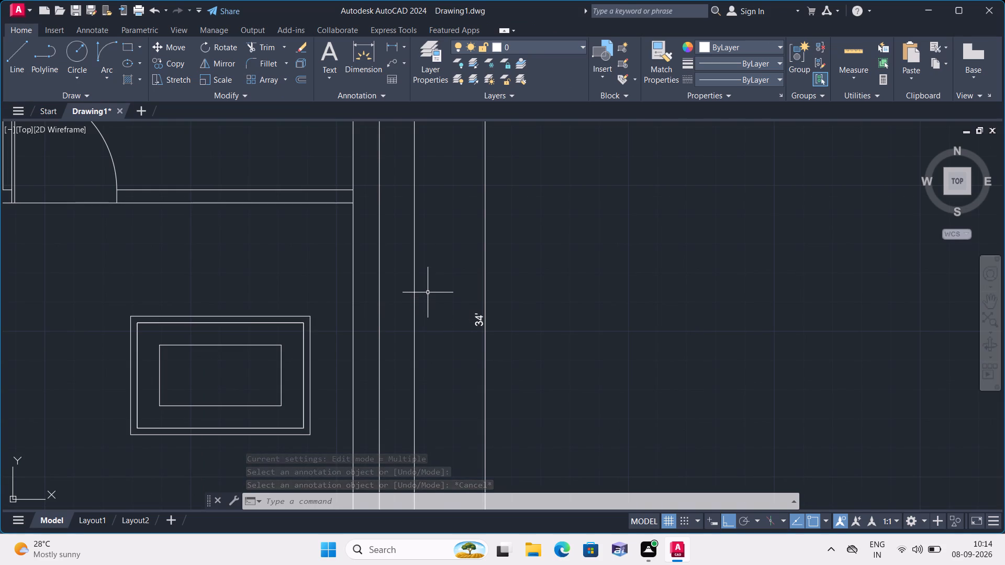
scroll(420, 284, down, 1)
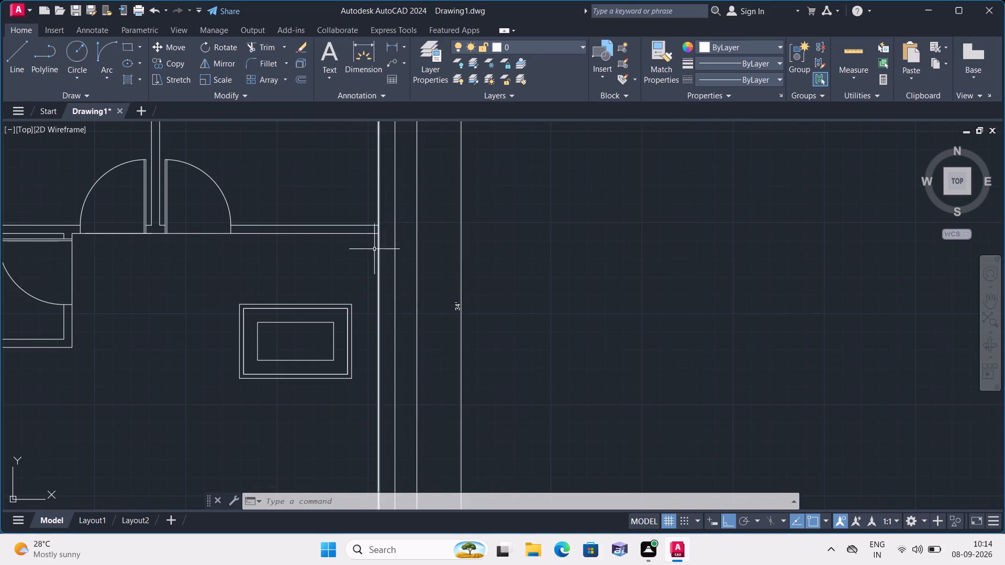
scroll(297, 196, down, 1)
middle_drag(297, 196, 344, 301)
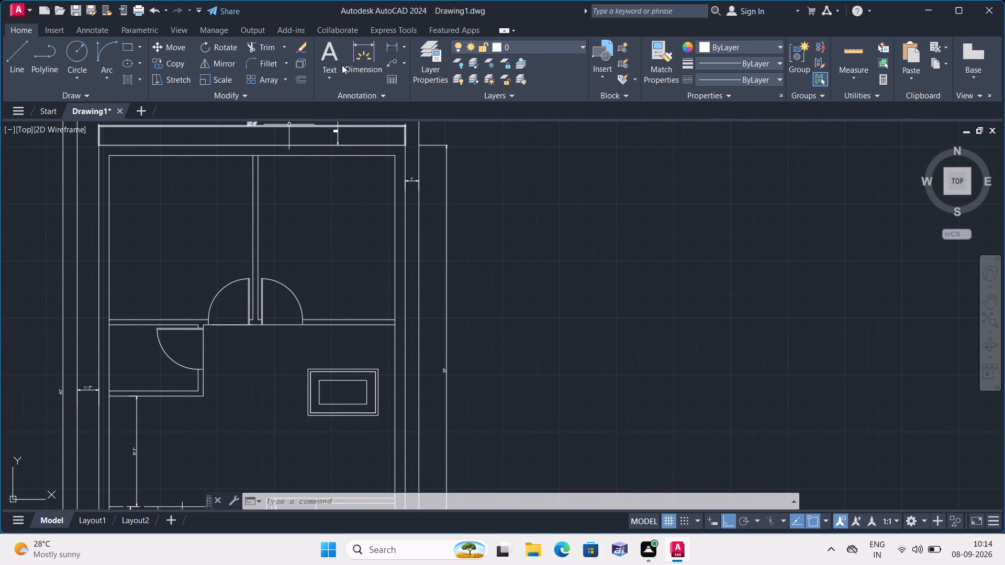
click(406, 47)
click(405, 69)
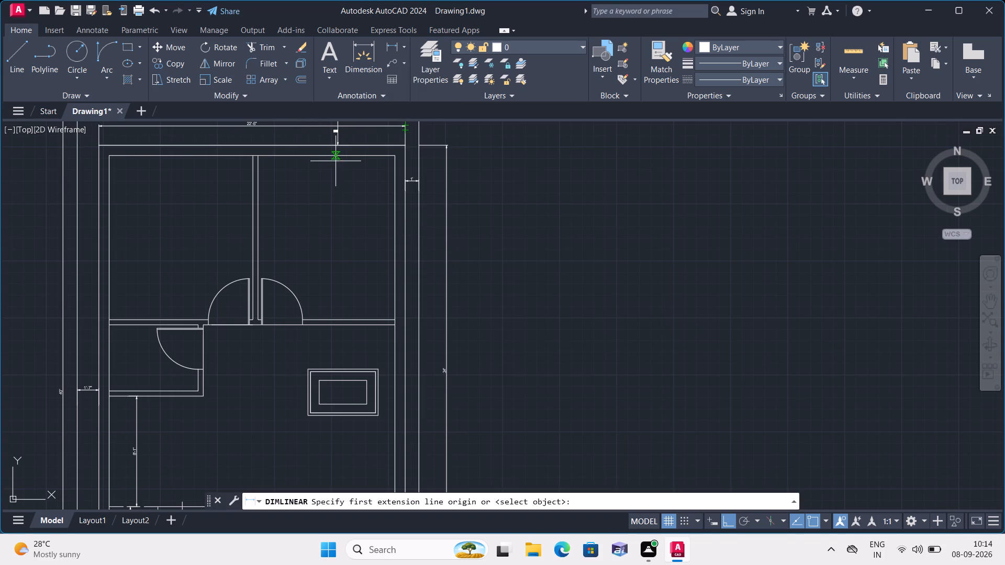
click(337, 156)
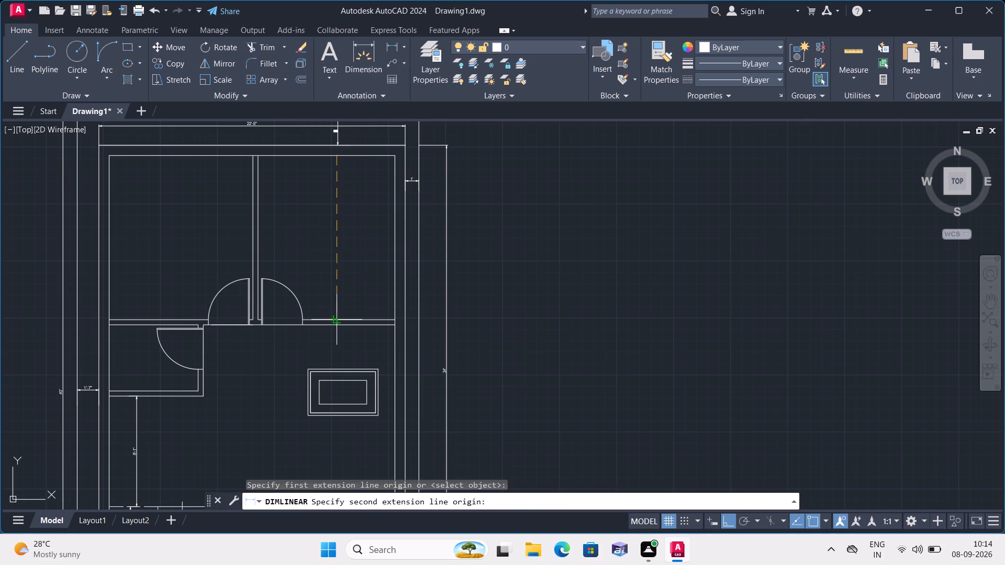
click(336, 319)
scroll(341, 293, up, 2)
scroll(341, 293, down, 1)
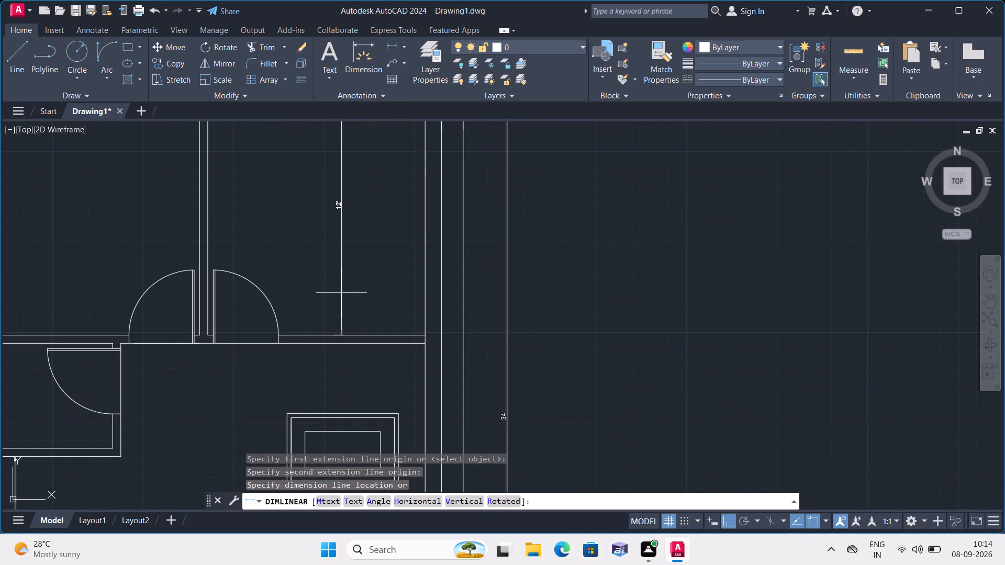
key(Escape)
Measure the southeast room's clear depth between its top and bottom inner wall faces, using a linear dimension preview.
key(space)
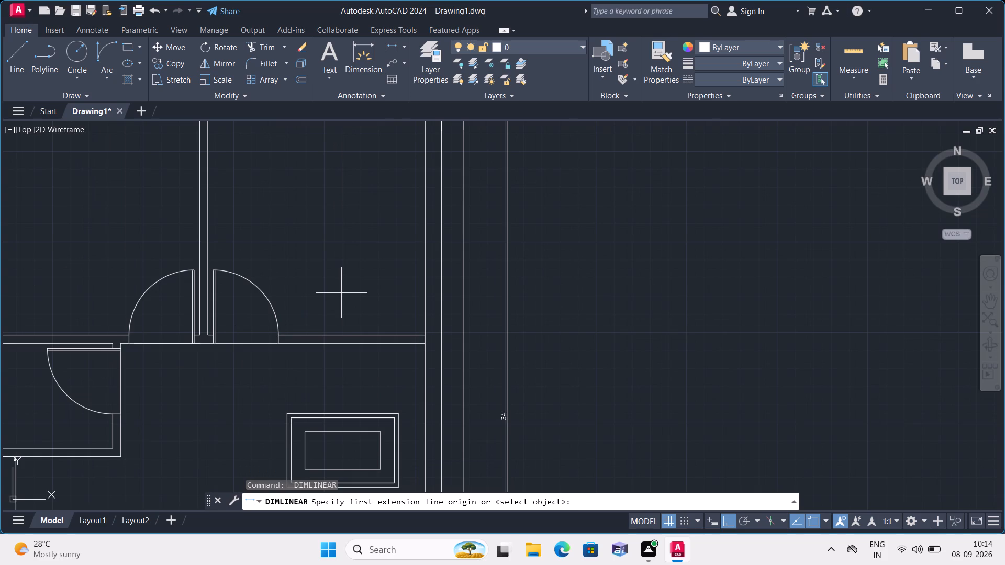
scroll(317, 375, down, 1)
middle_drag(314, 378, 307, 353)
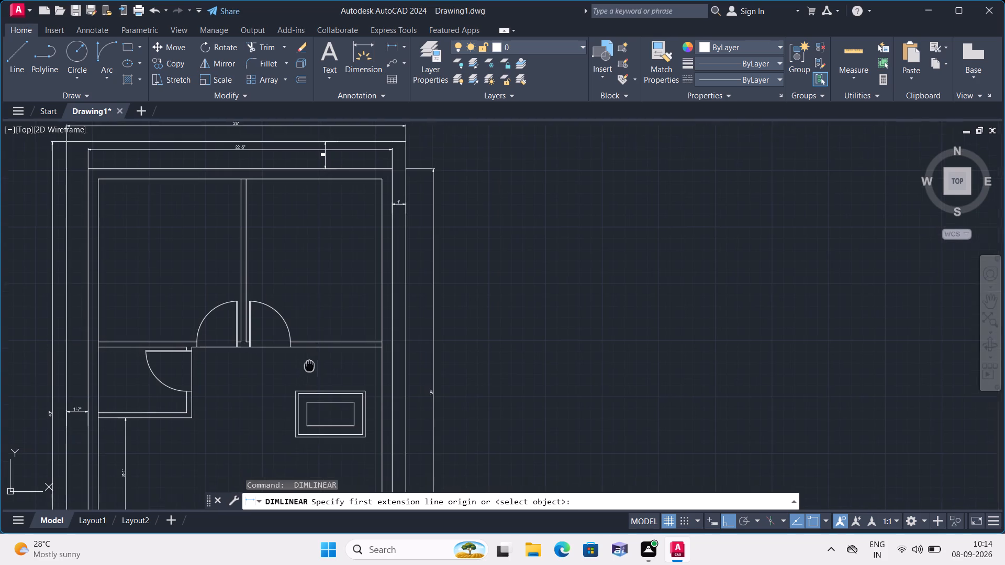
middle_drag(307, 353, 314, 258)
scroll(322, 450, up, 1)
middle_drag(322, 449, 311, 339)
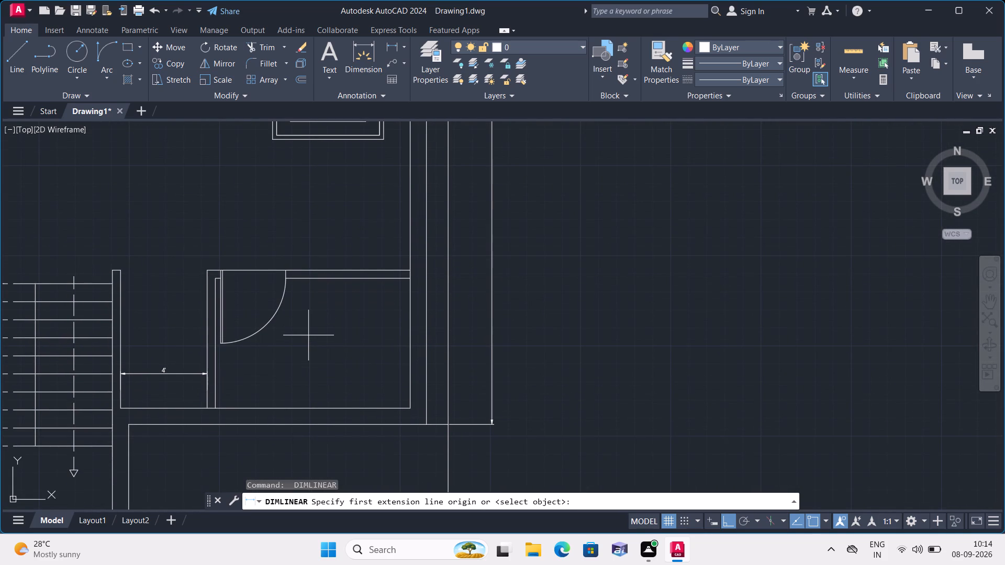
click(325, 278)
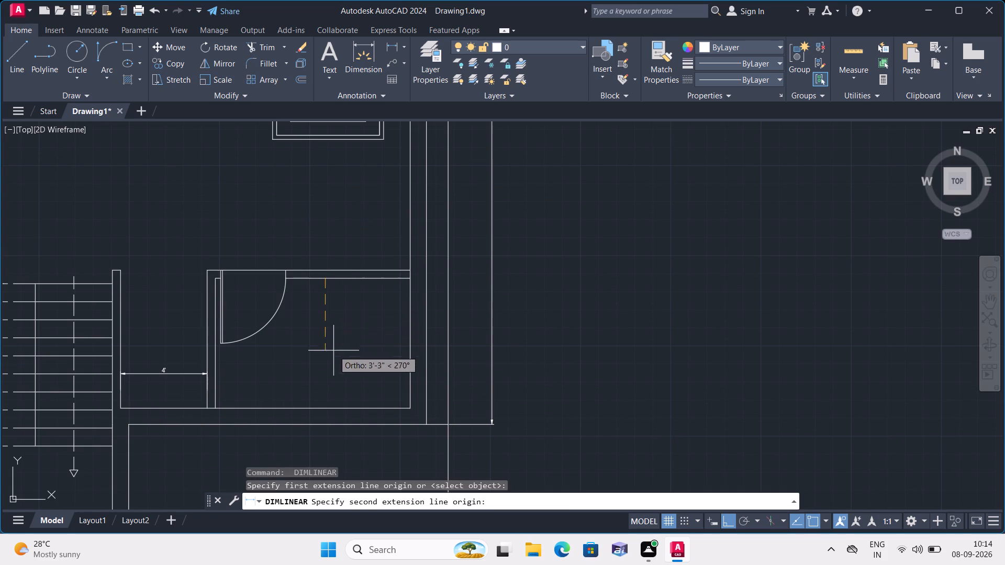
click(325, 407)
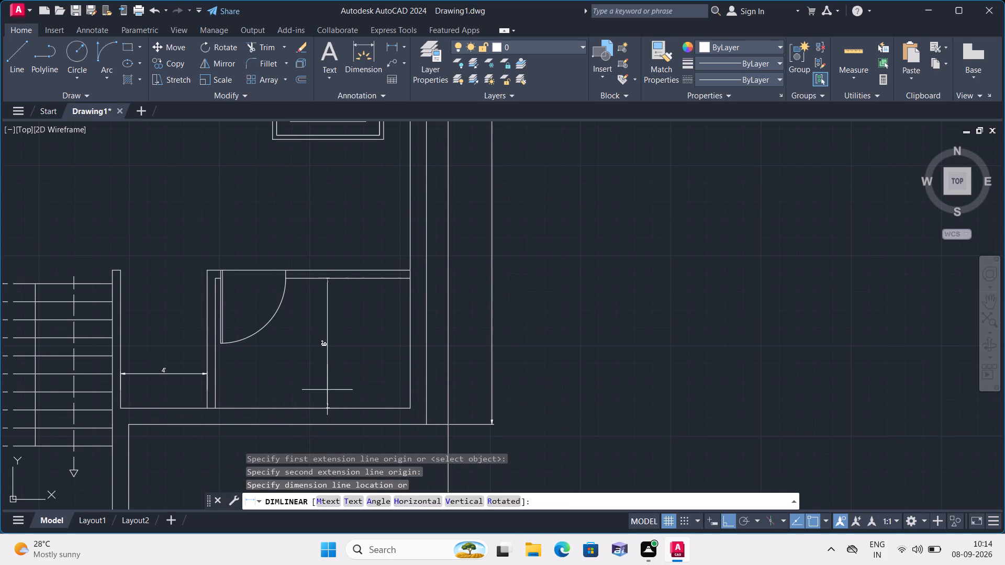
key(Escape)
Measure the hall's depth from the upper rooms' partition to the southeast room's top wall, using a linear dimension preview.
key(space)
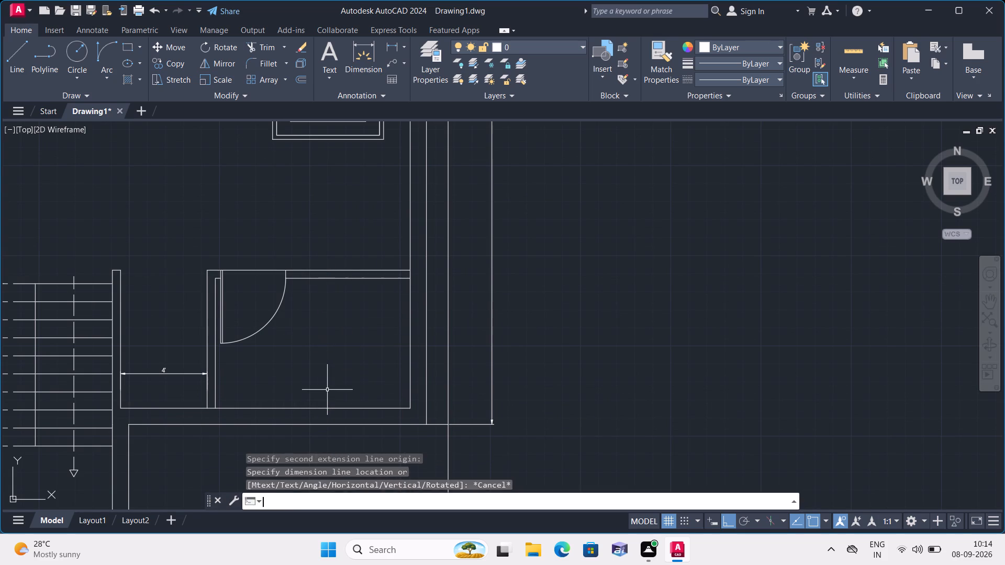
scroll(329, 204, down, 1)
middle_drag(329, 204, 363, 309)
scroll(329, 204, down, 1)
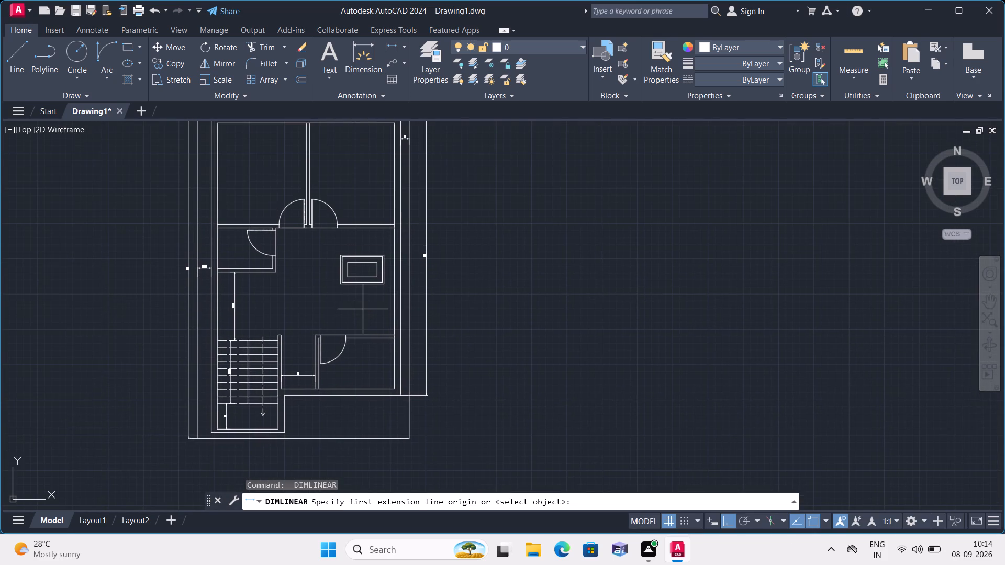
scroll(341, 230, up, 2)
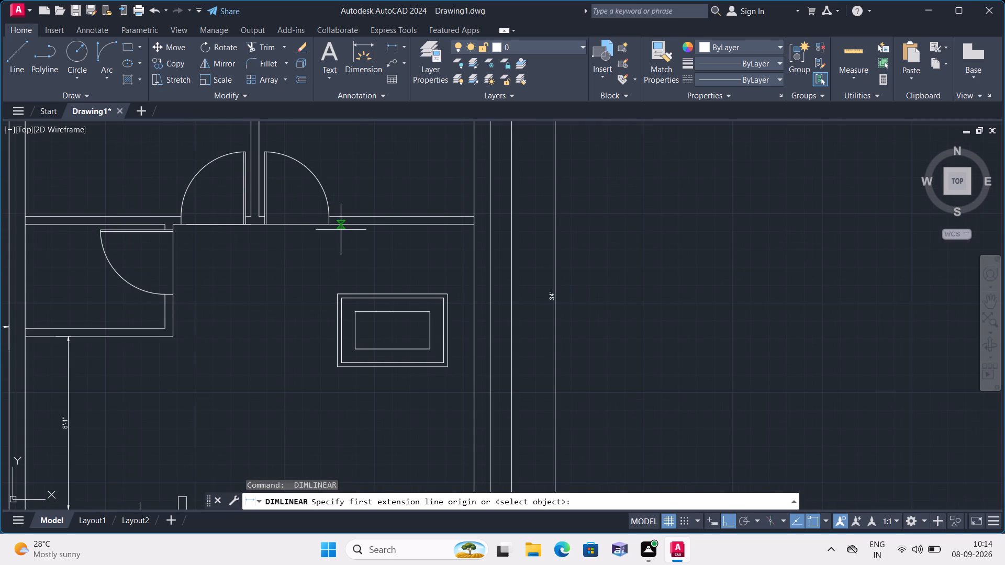
click(342, 224)
scroll(343, 385, down, 1)
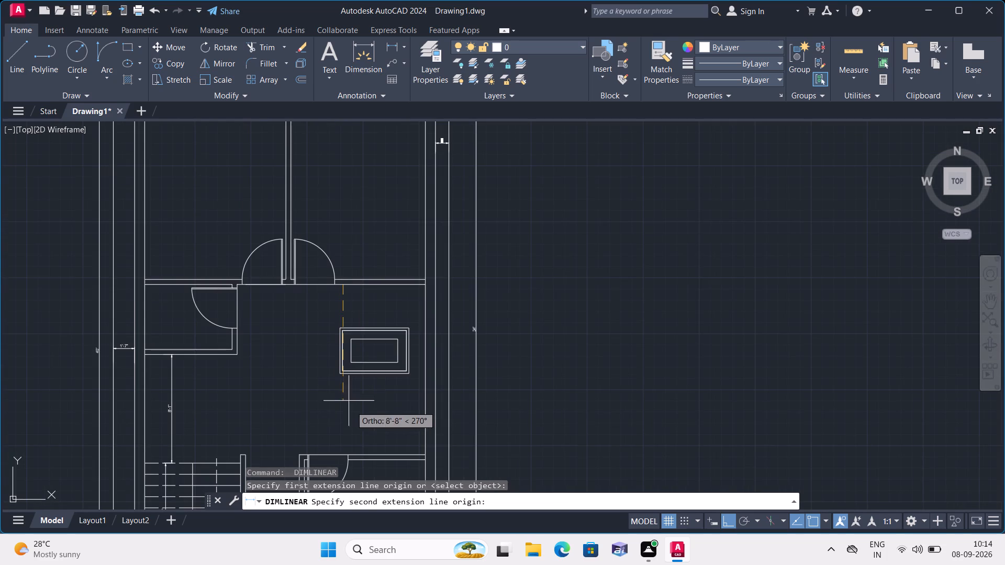
click(345, 454)
scroll(323, 398, up, 2)
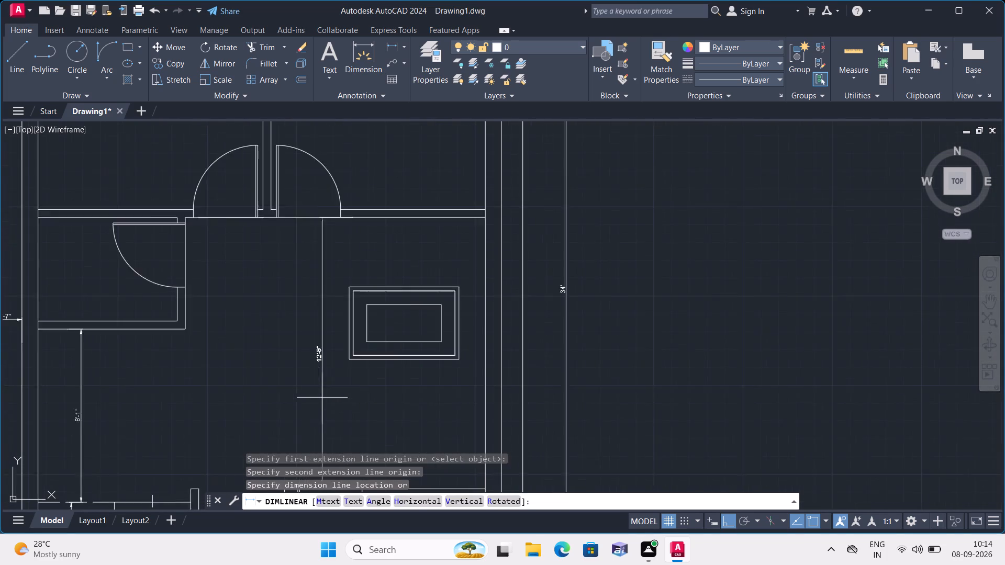
scroll(321, 397, up, 2)
key(Escape)
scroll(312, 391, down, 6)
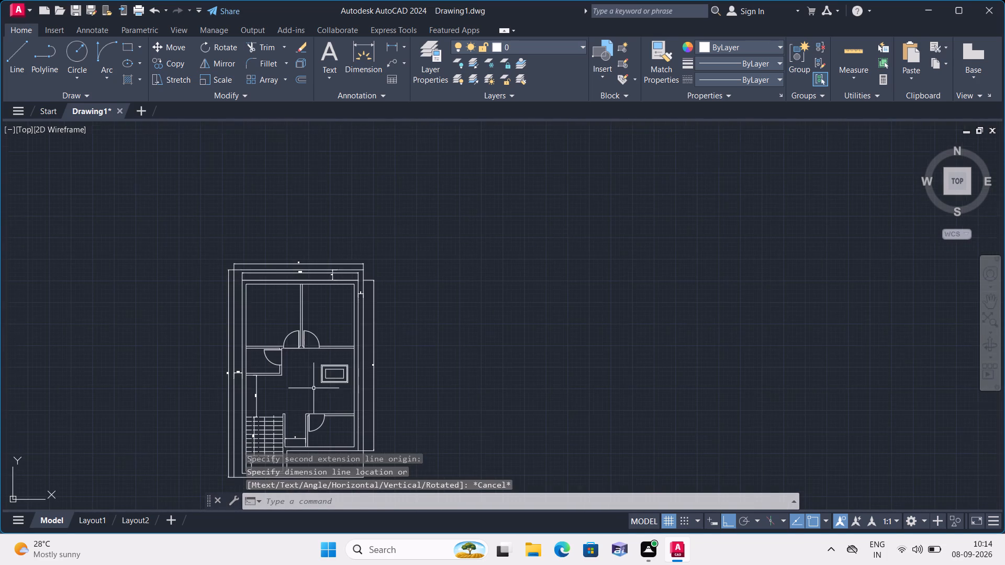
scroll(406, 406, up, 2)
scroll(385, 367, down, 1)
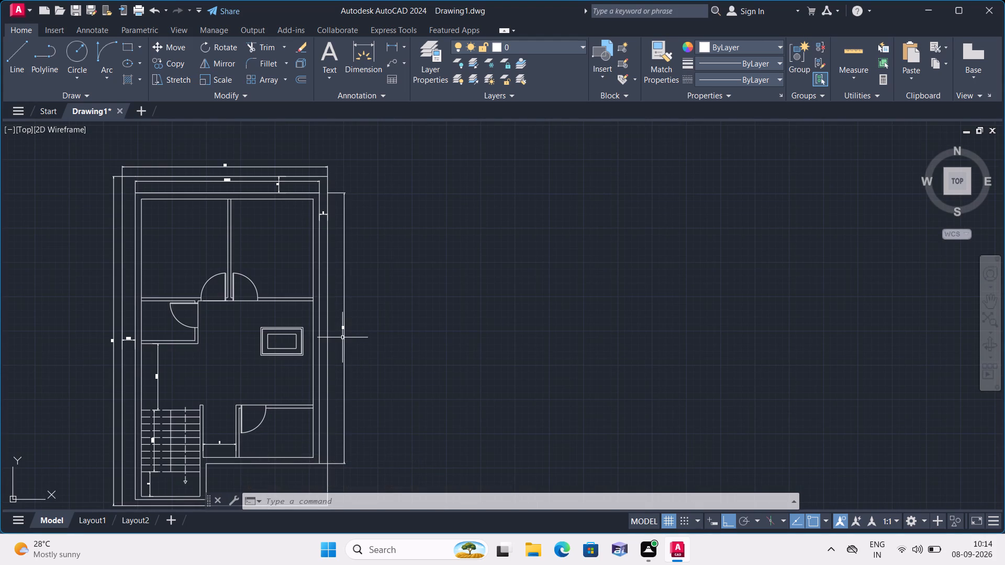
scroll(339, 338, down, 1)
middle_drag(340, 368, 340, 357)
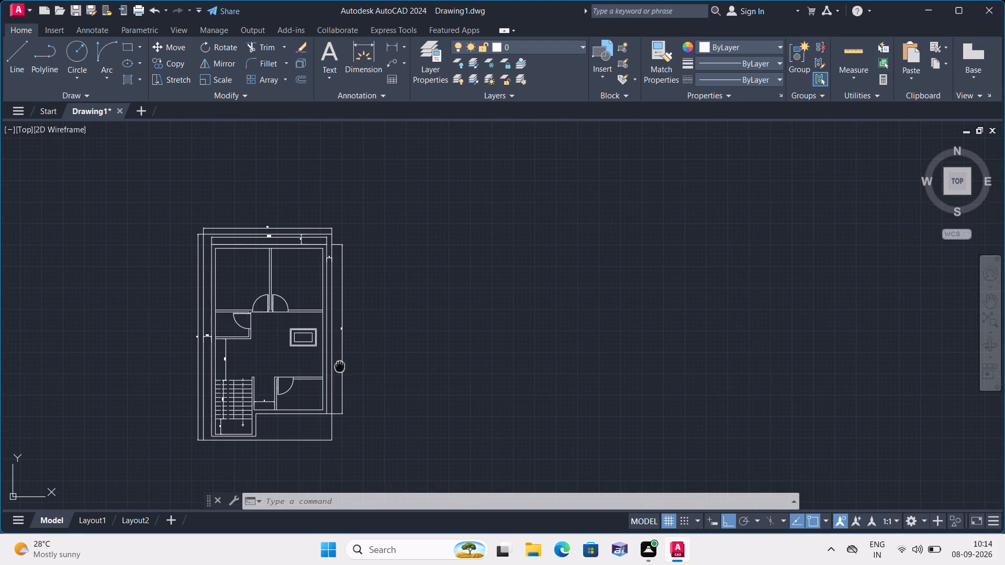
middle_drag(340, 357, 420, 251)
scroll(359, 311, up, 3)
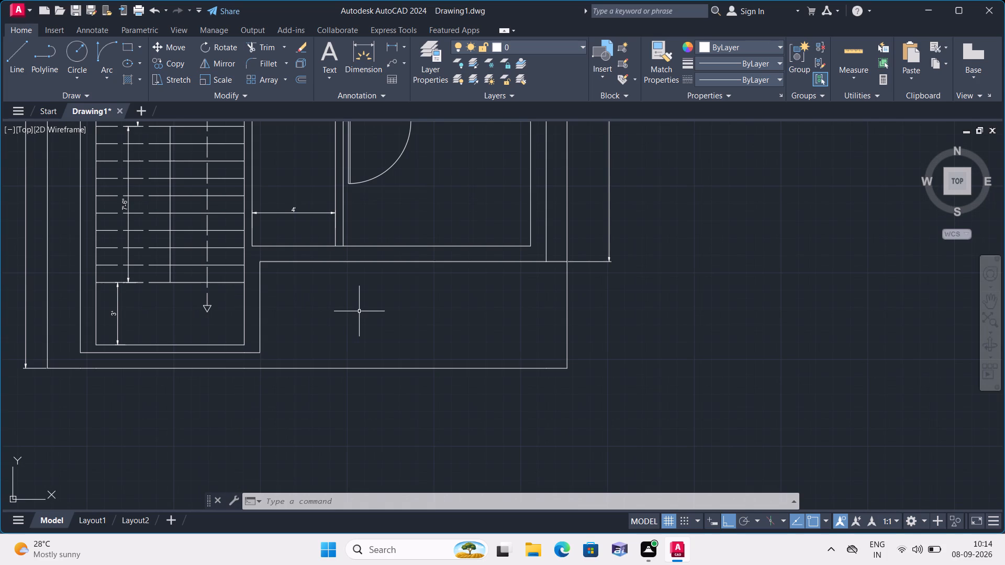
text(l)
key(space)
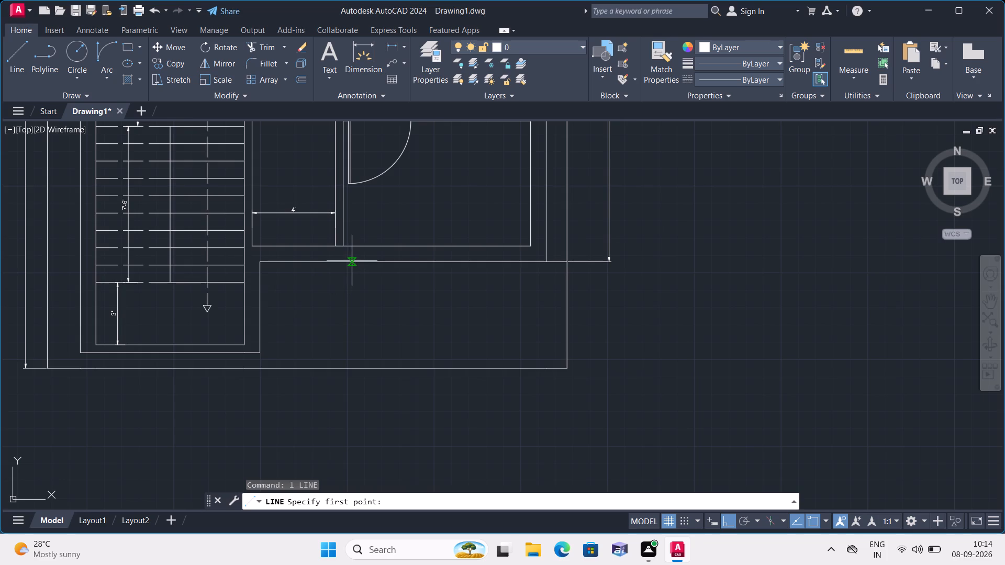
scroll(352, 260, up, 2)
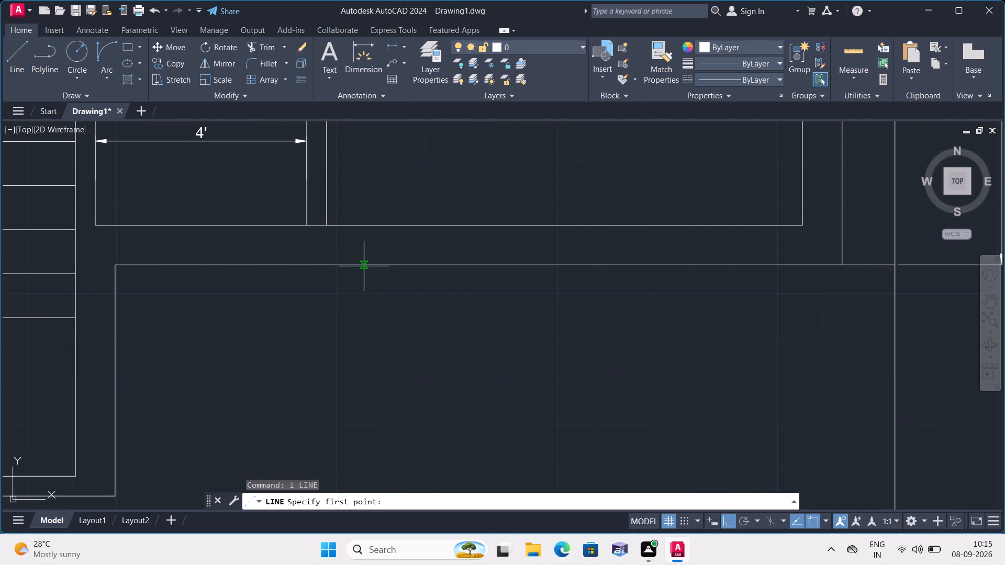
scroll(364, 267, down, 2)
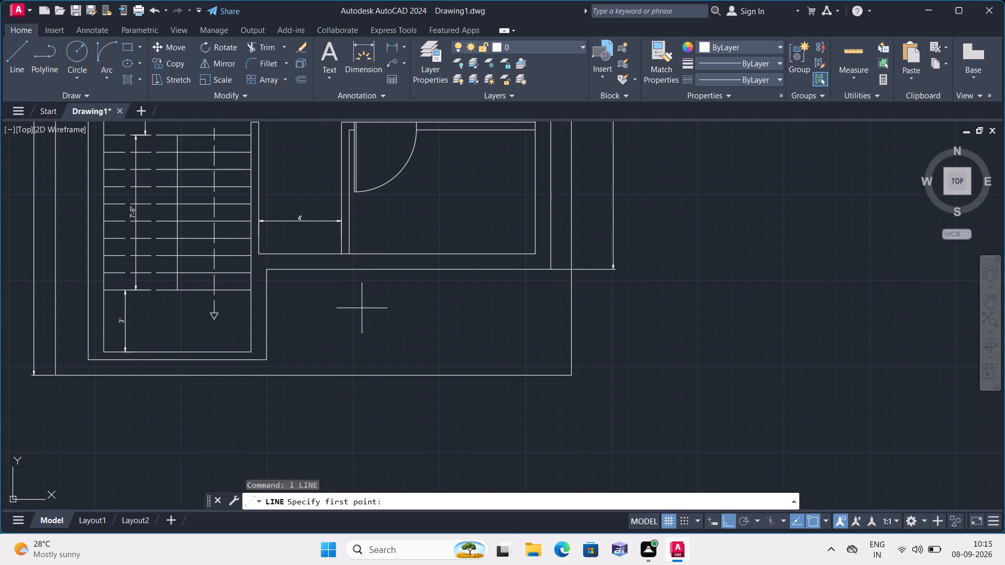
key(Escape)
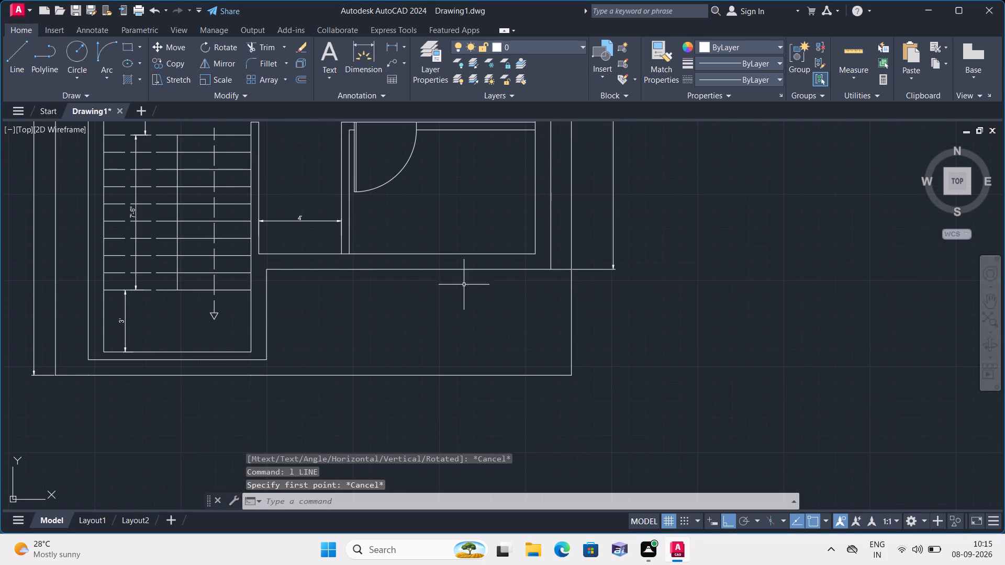
Offset the outer bottom wall line east of the staircase block outward twice at 10" spacing.
scroll(516, 281, up, 2)
scroll(516, 281, down, 1)
text(offset)
key(space)
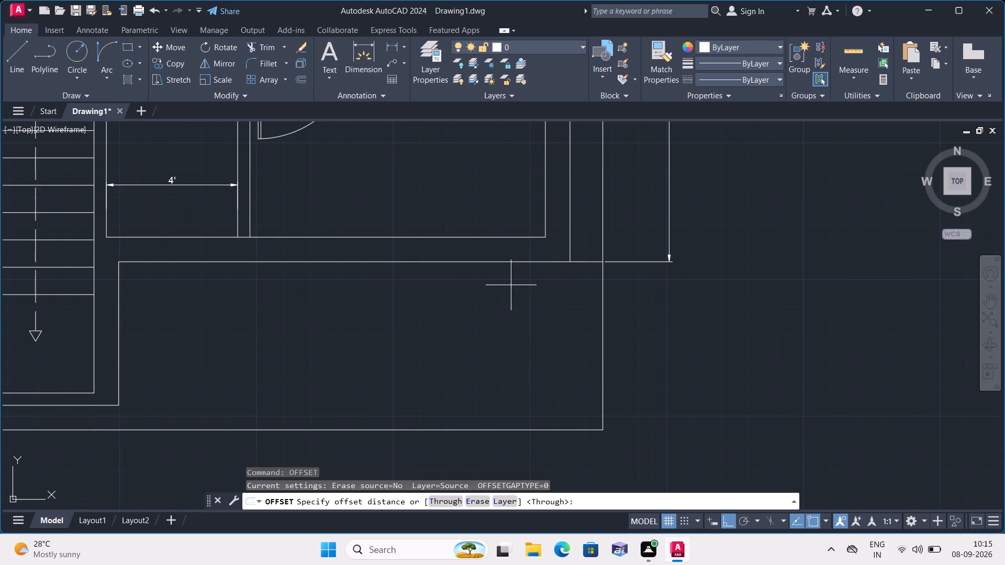
text(10)
key(shift+quotedbl)
key(space)
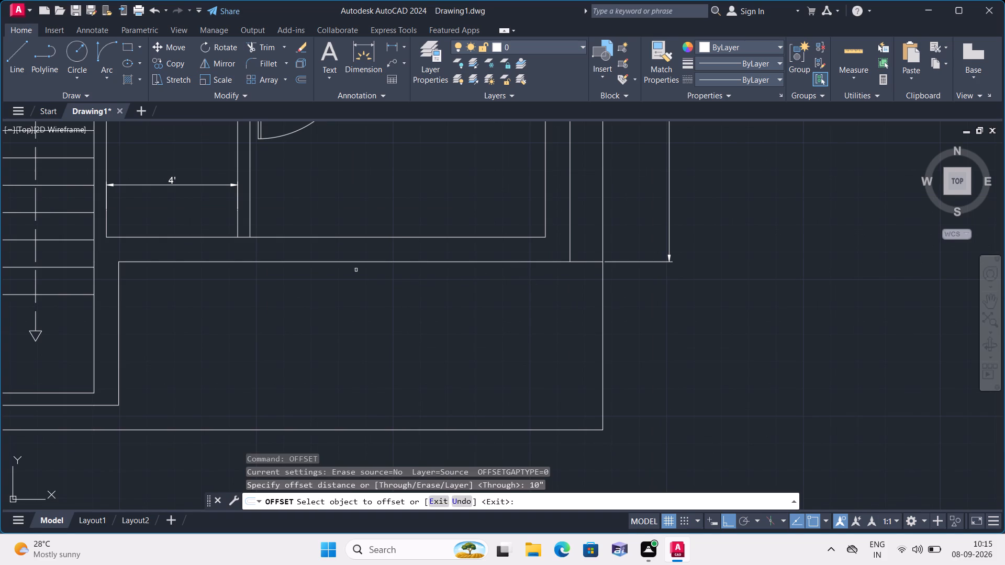
click(261, 261)
click(265, 300)
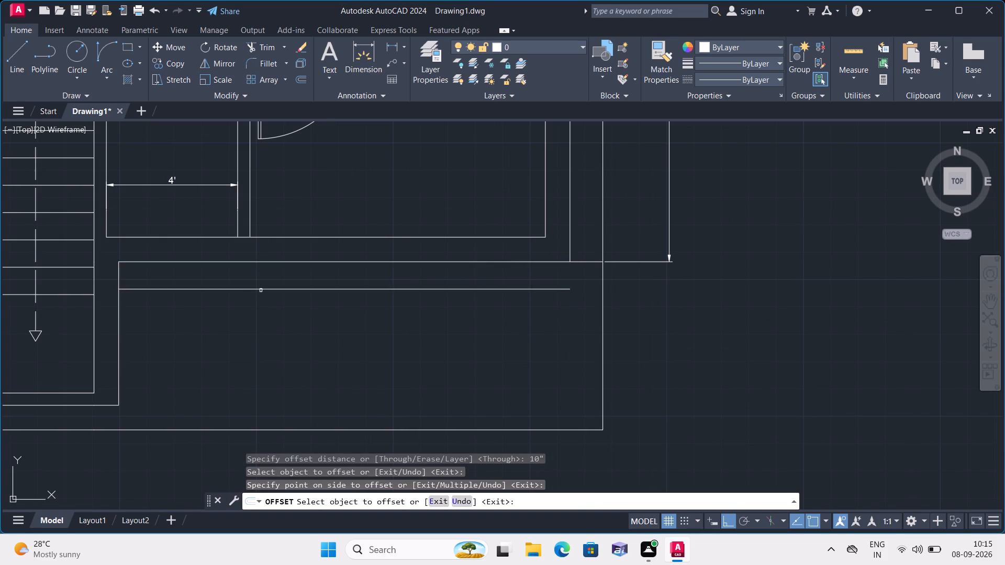
click(261, 290)
click(255, 341)
key(Escape)
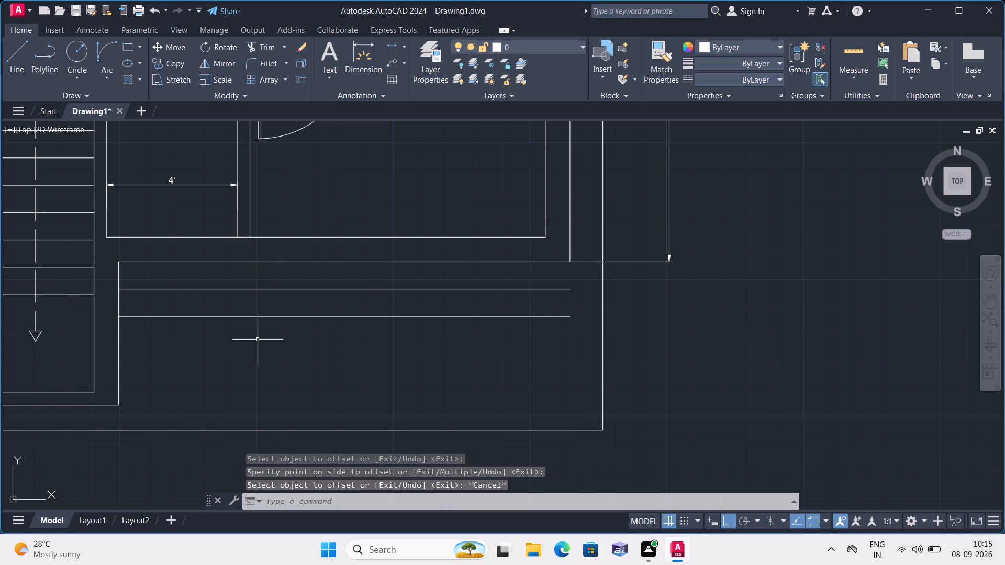
Draw a vertical line from the outer bottom wall face to the outermost offset line, just east of the 4' passage.
key(l)
key(space)
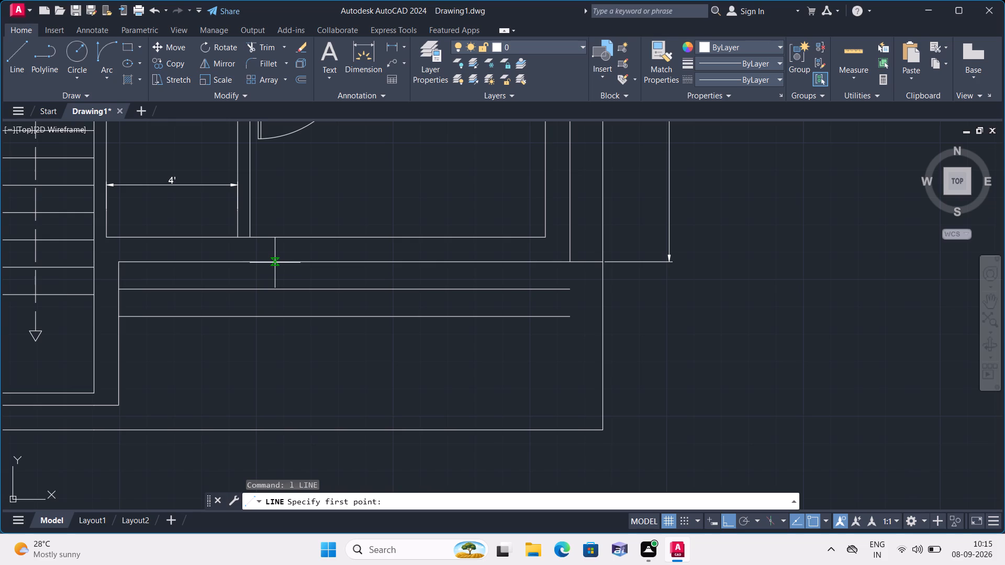
click(275, 263)
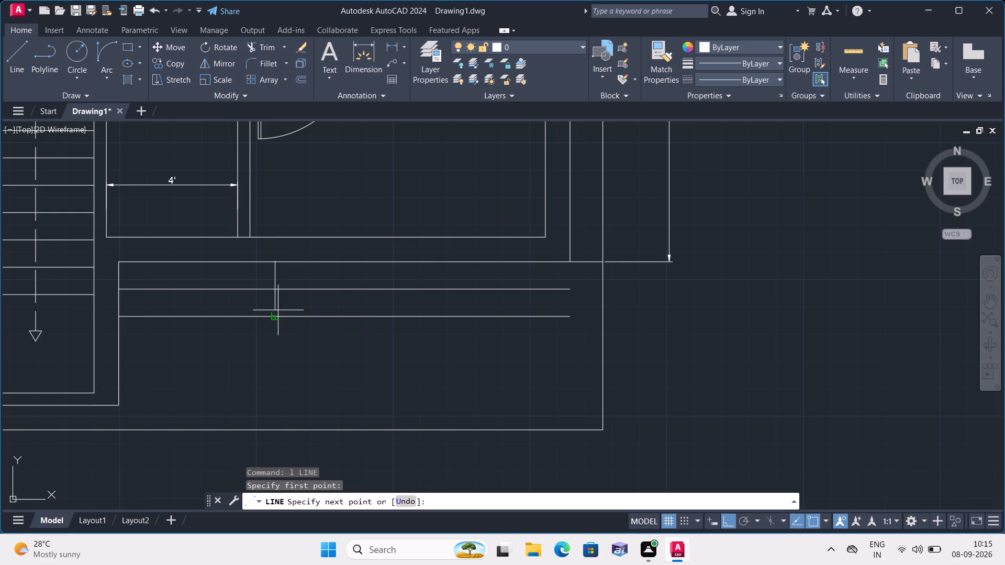
click(276, 317)
key(space)
Trim both offset lines east of the new vertical line, leaving two treads beside the staircase block.
text(trim)
key(space)
click(339, 279)
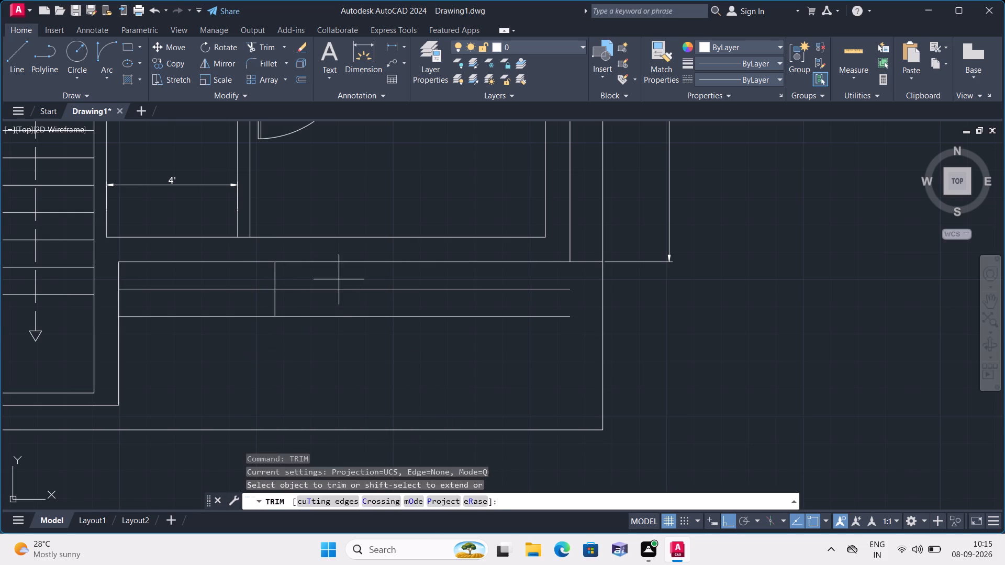
click(345, 325)
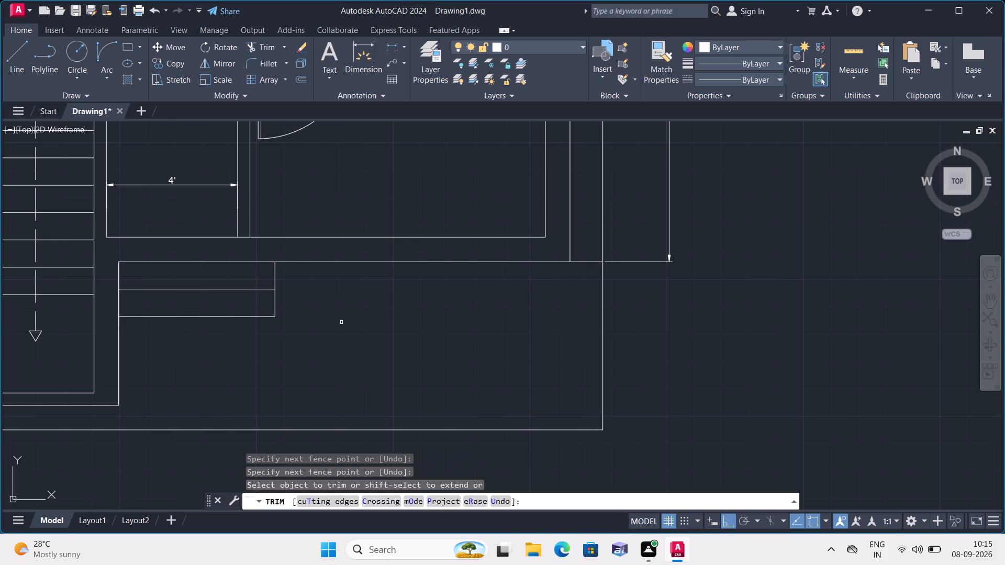
scroll(341, 322, down, 1)
key(Escape)
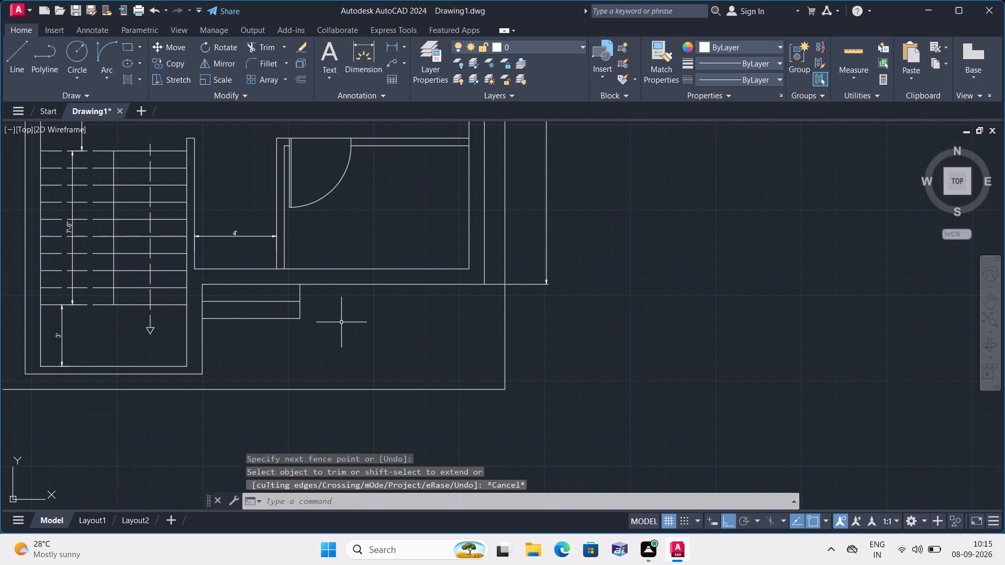
Add a two-line multiline text label outside the plan, southeast of the building, reading BEDROOM1 and 10'-6"X12'-0".
middle_drag(342, 320, 343, 324)
scroll(342, 320, down, 1)
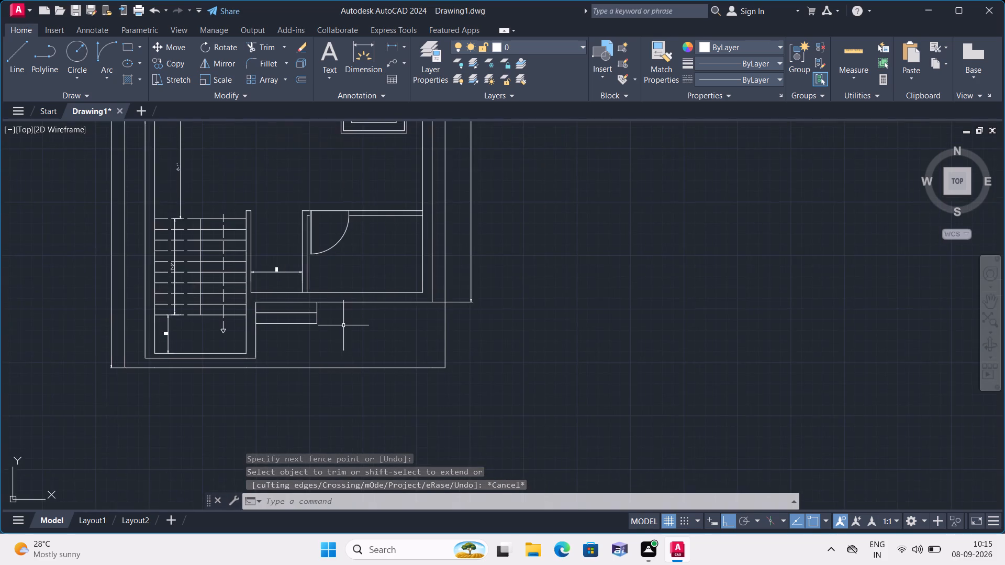
scroll(343, 325, down, 1)
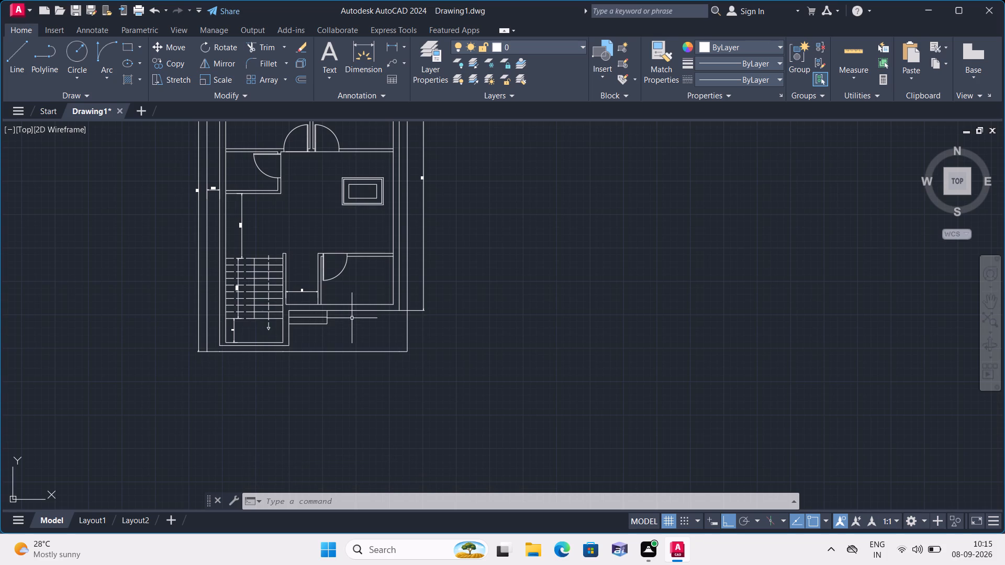
key(m)
key(t)
key(space)
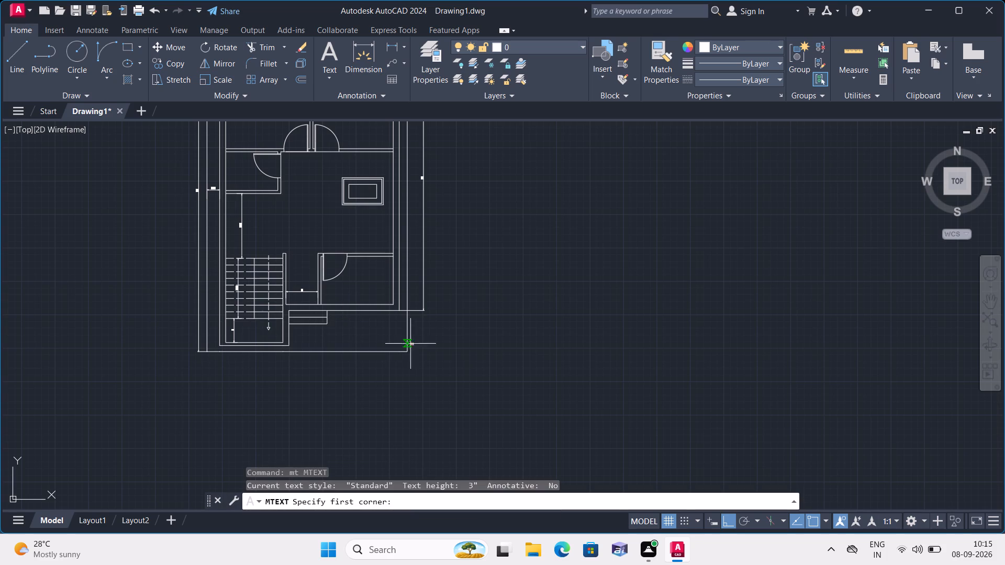
double_click(497, 345)
click(497, 345)
click(501, 342)
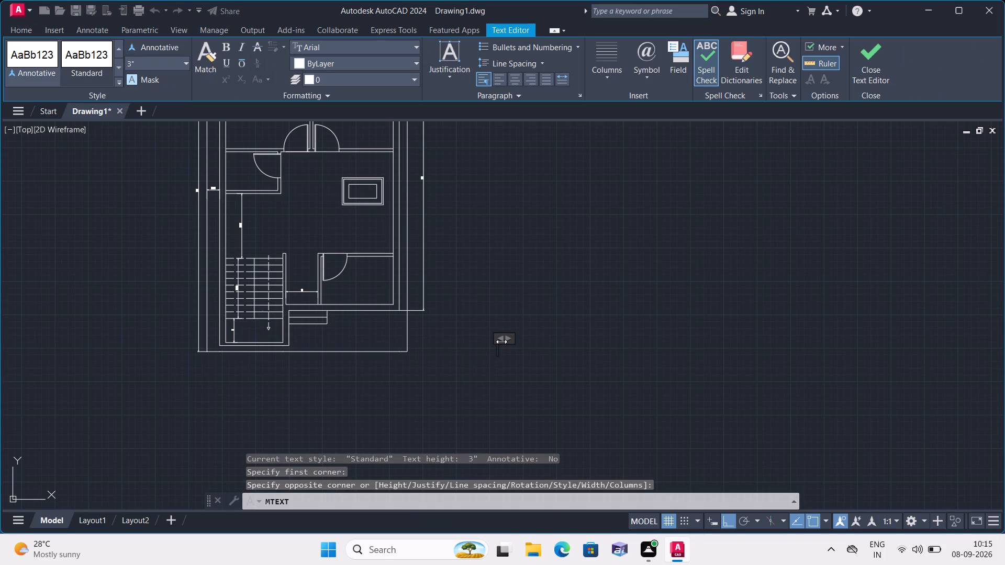
scroll(492, 344, up, 2)
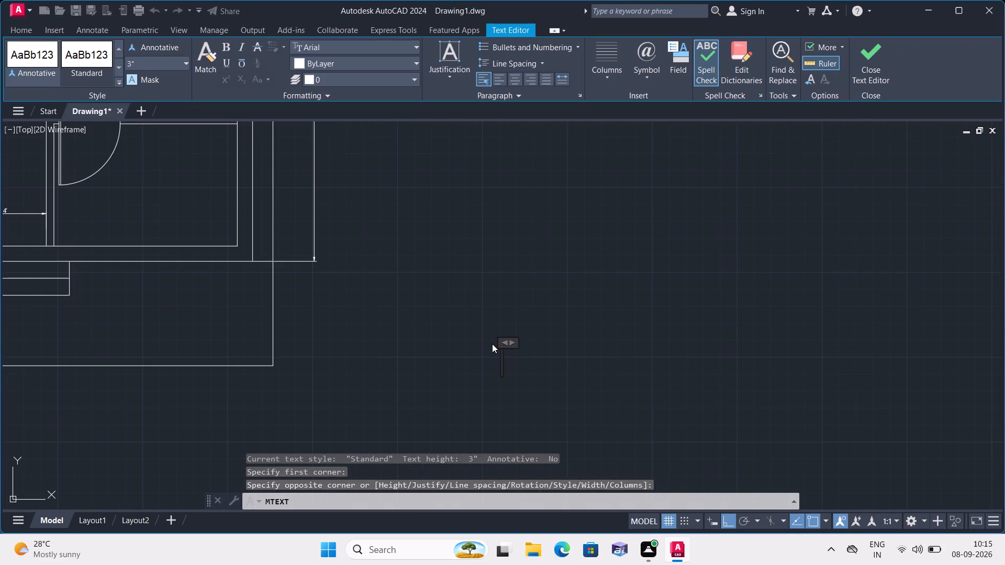
text(be)
key(BackSpace)
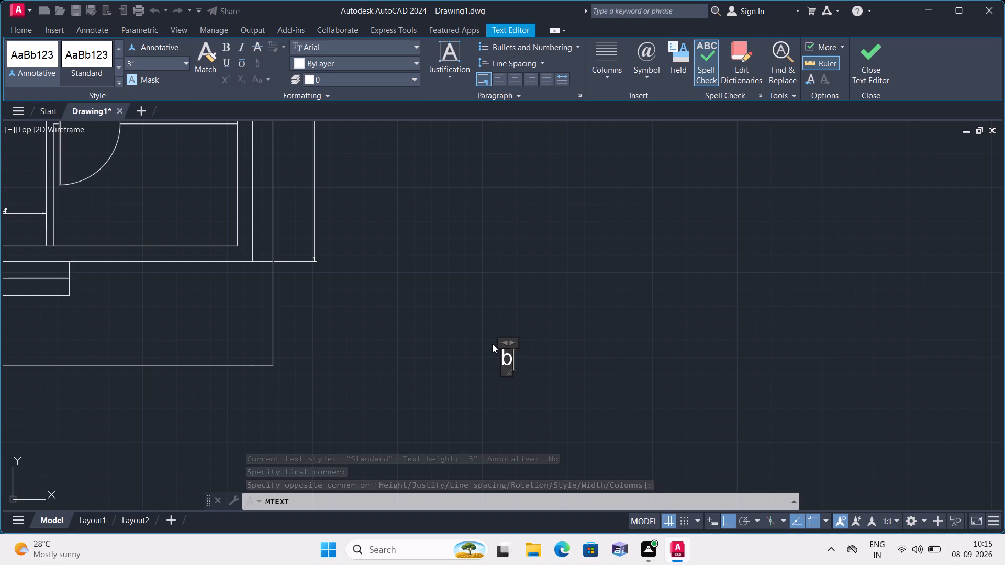
key(BackSpace)
text(BEDROOM)
key(1)
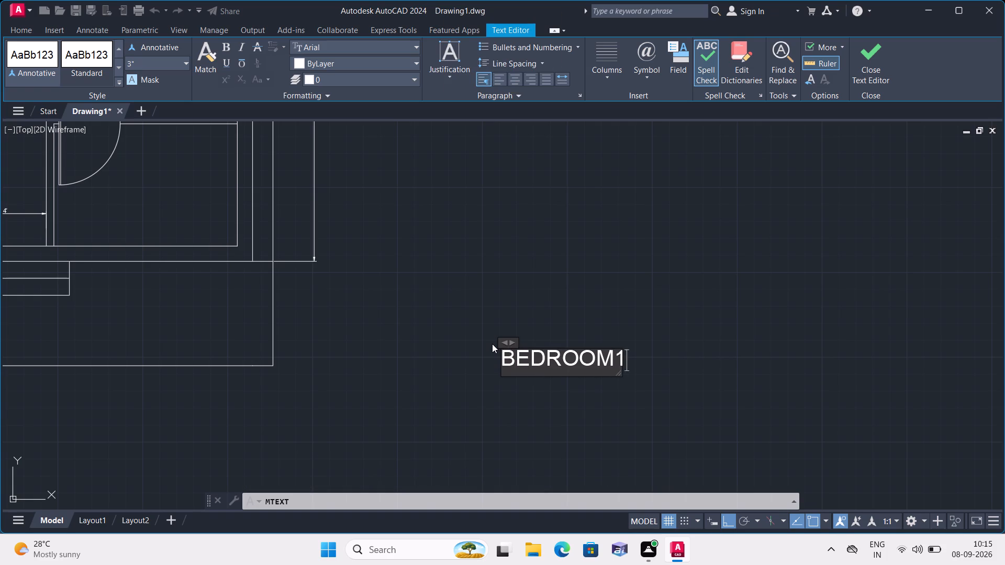
key(Return)
text(10'-6")
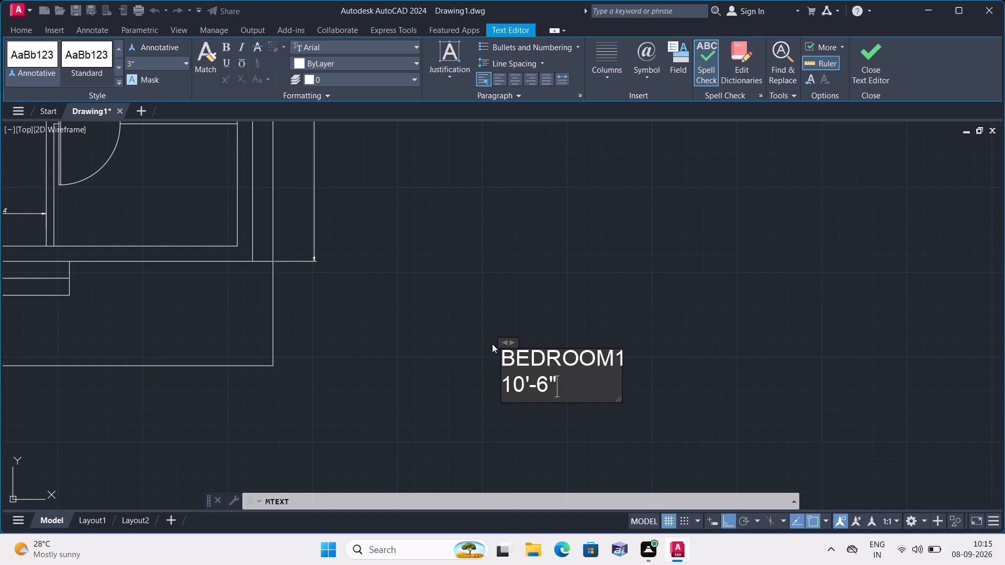
key(x)
text(12)
text('-)
text(0")
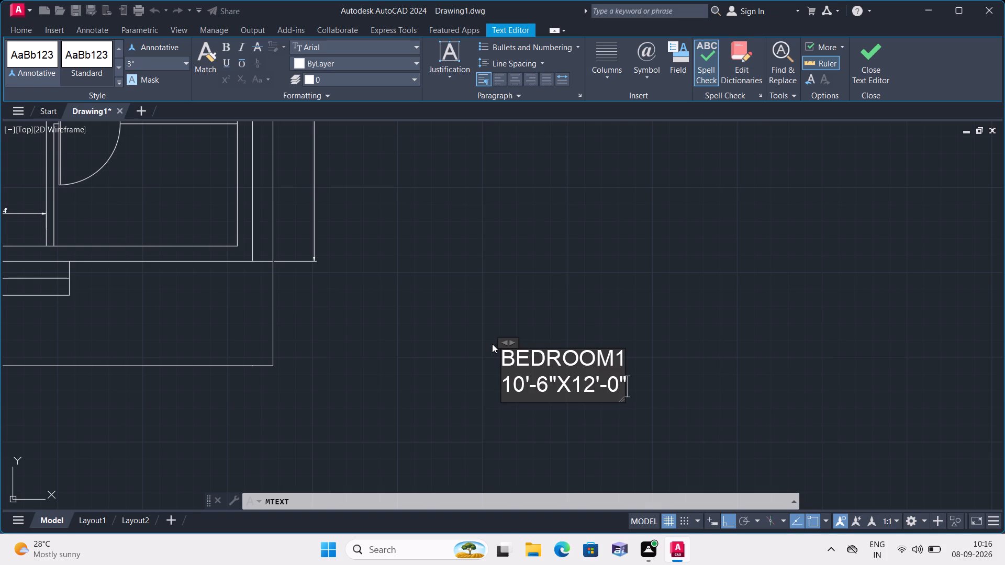
click(464, 405)
Add another multiline text label just above the BEDROOM1 label, with BEDROOM2 as its first line.
key(space)
triple_click(470, 284)
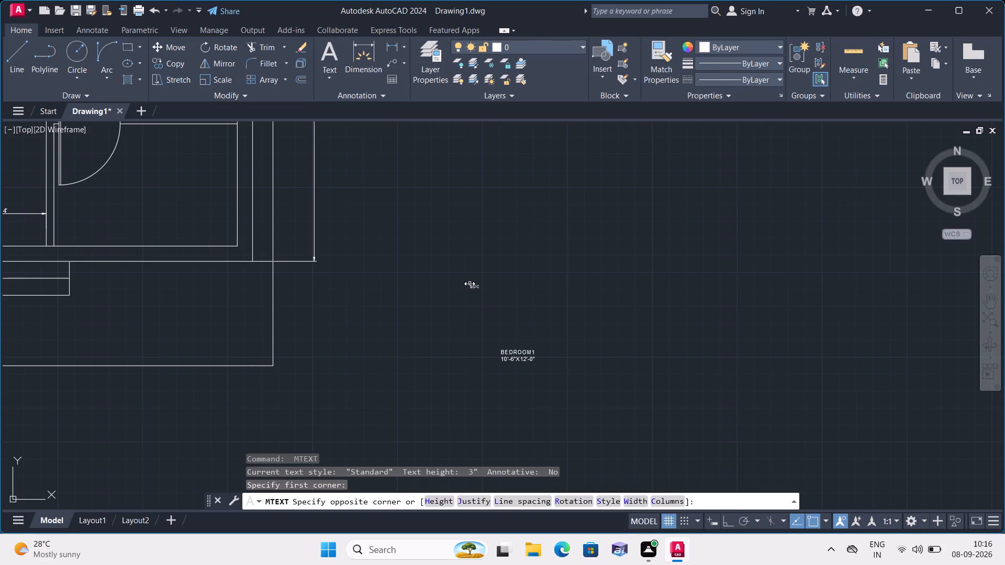
click(470, 284)
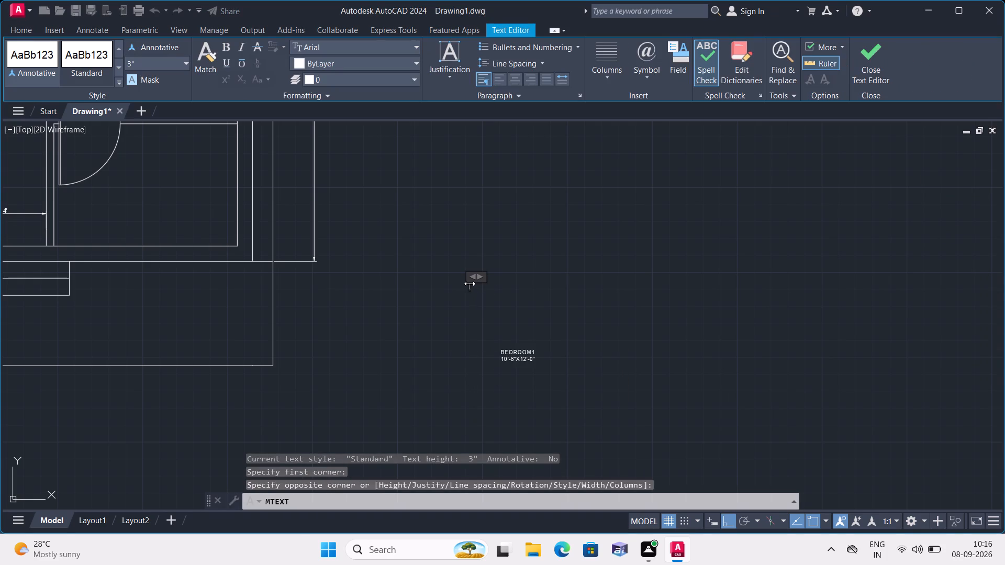
text(BEDROOM)
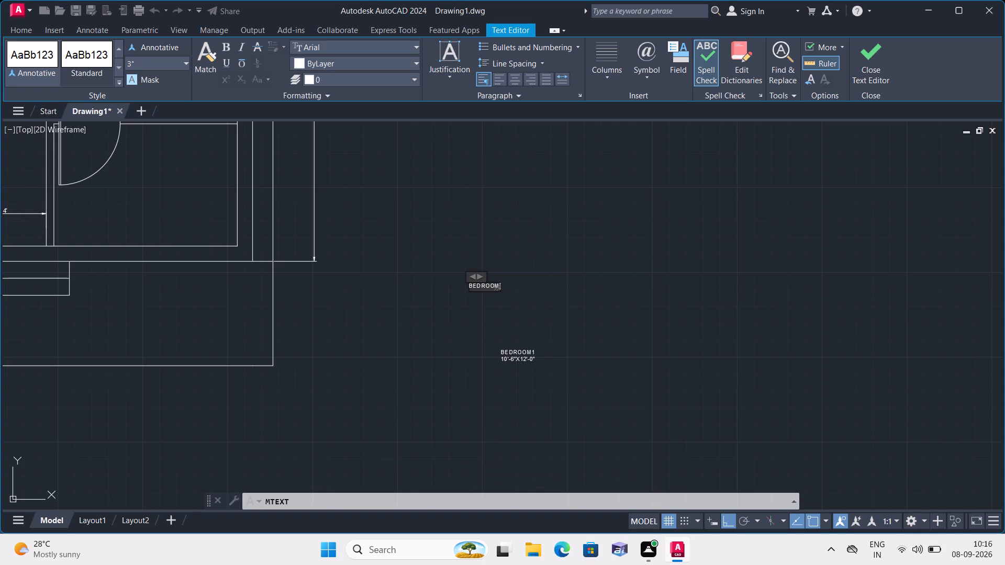
key(2)
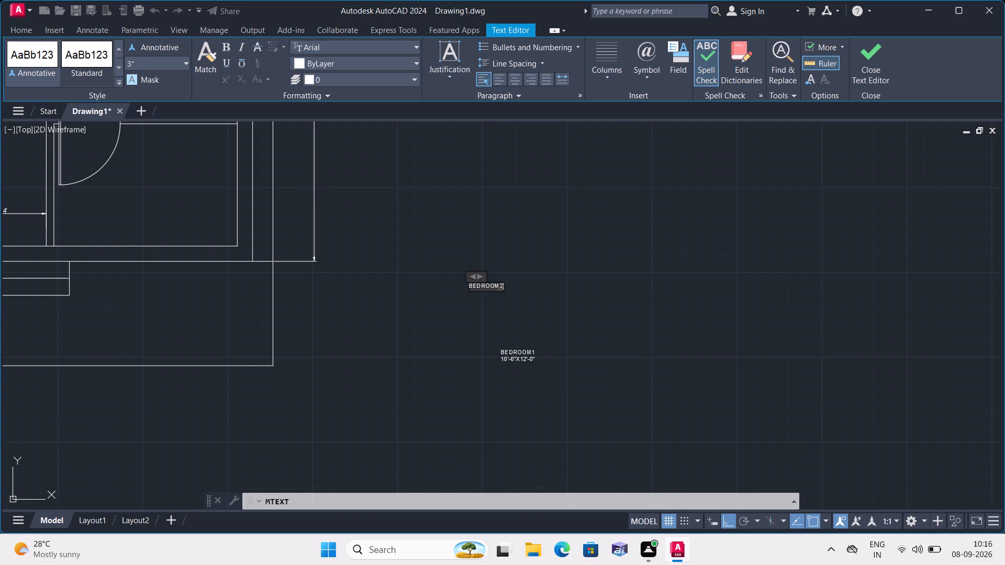
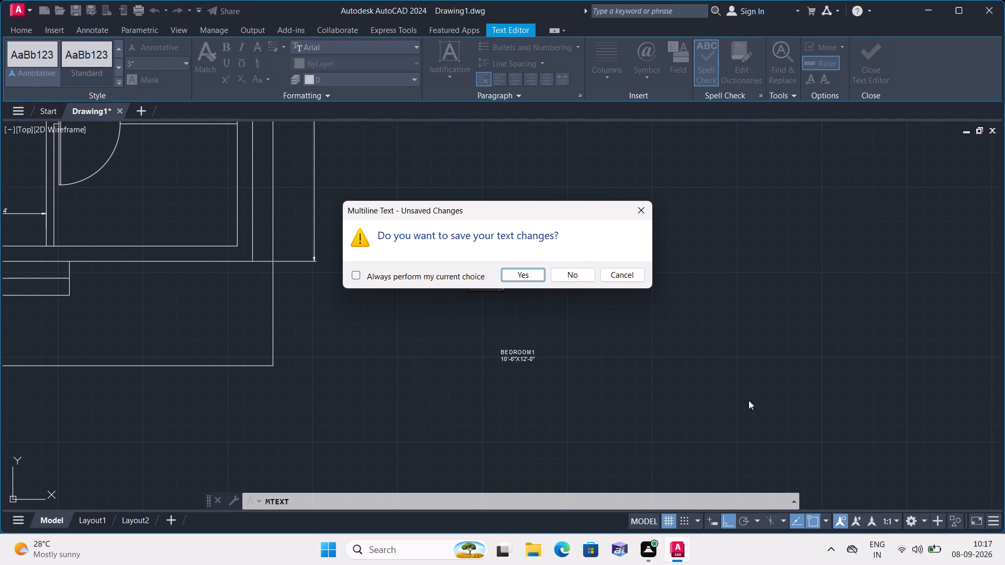
Complete the BEDROOM2 label with a second line reading 10'-0"X12'-0".
scroll(731, 391, down, 1)
click(658, 369)
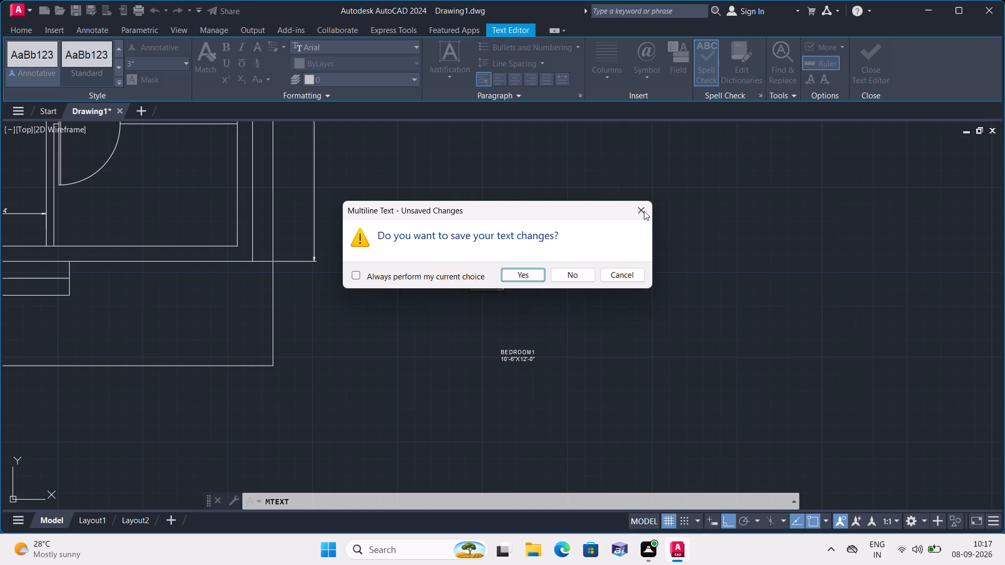
click(644, 210)
scroll(545, 397, up, 2)
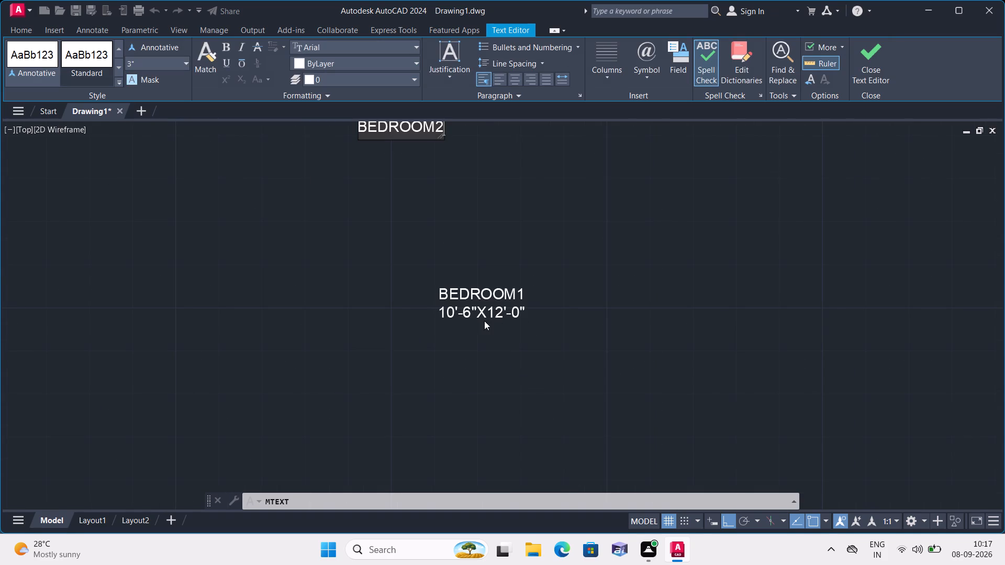
scroll(390, 323, down, 1)
middle_drag(373, 307, 394, 479)
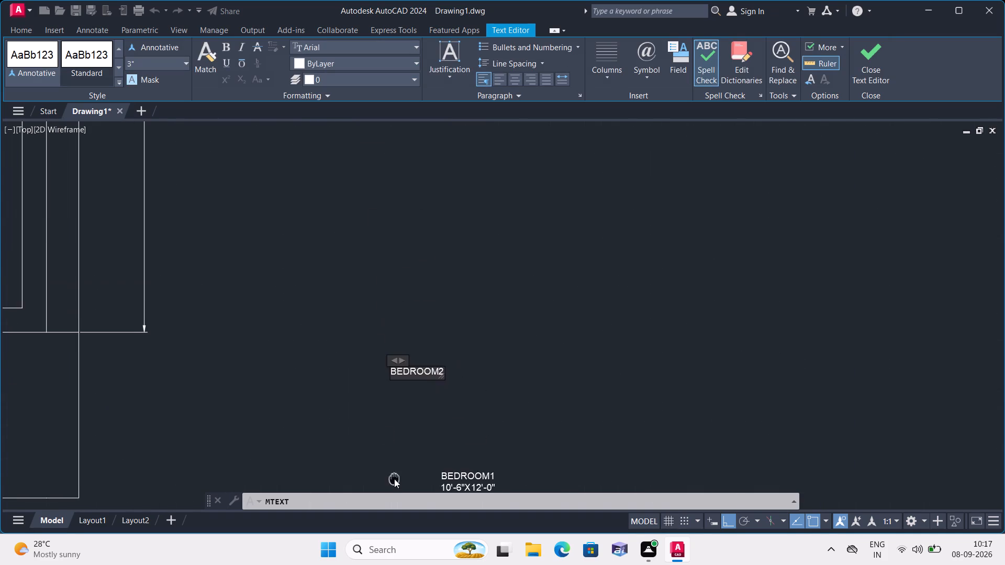
scroll(403, 390, up, 2)
key(Return)
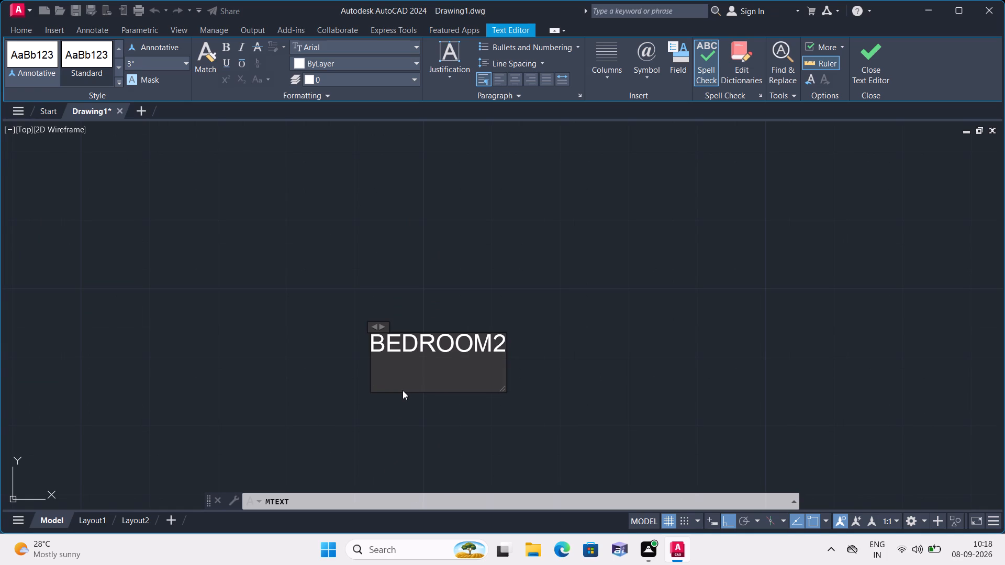
text(10'-0")
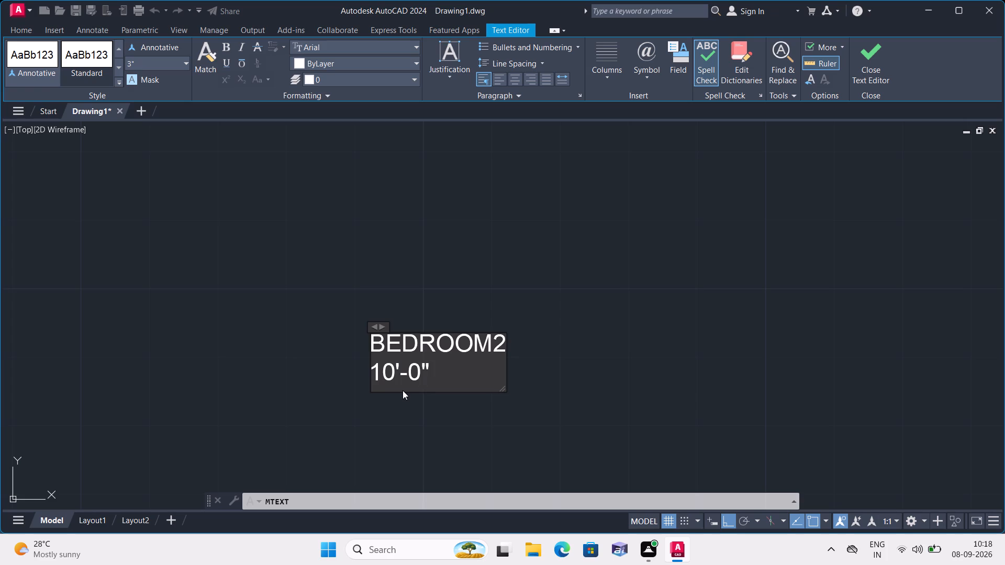
key(x)
text(12'-0")
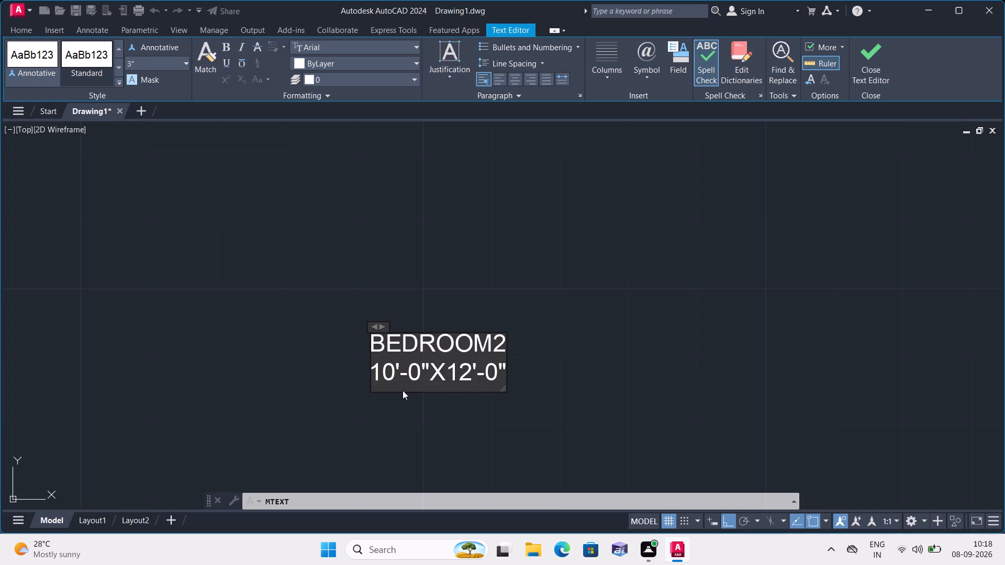
click(403, 437)
scroll(403, 437, down, 2)
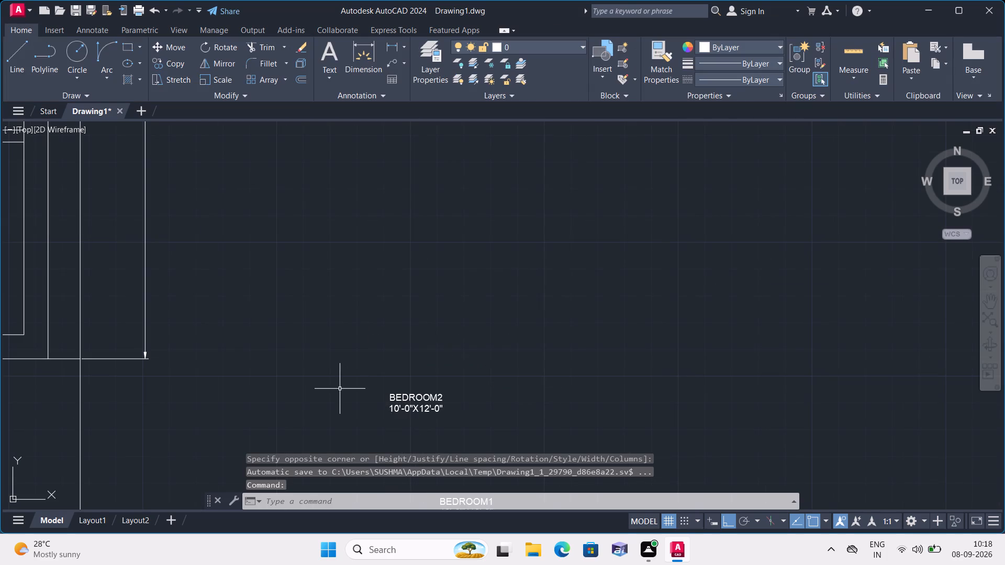
Add a multiline text label reading DRAWING HALL outside the plan, just southwest of the BEDROOM2 label.
middle_drag(338, 392, 357, 326)
scroll(350, 340, down, 2)
scroll(352, 334, up, 2)
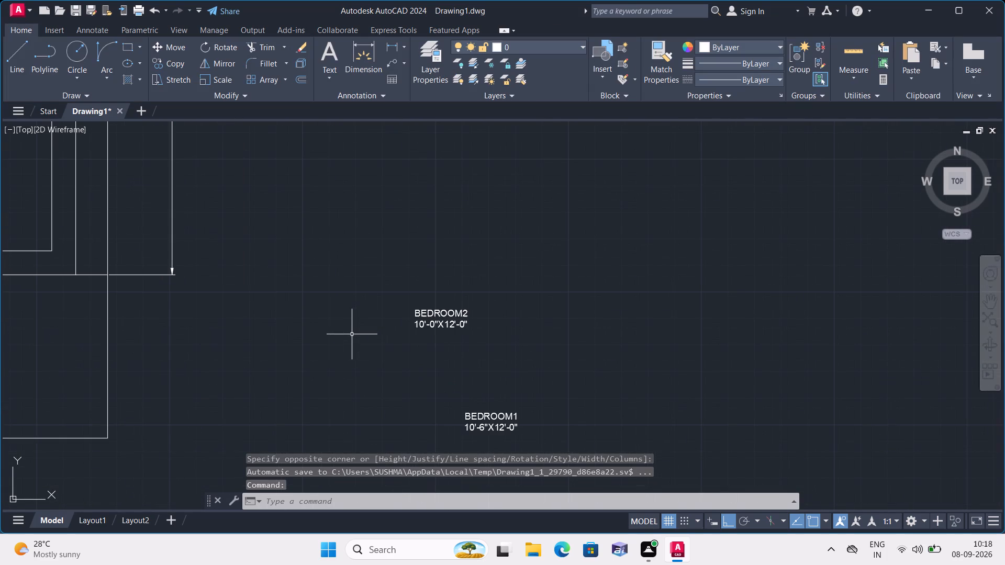
key(m)
text(T)
key(space)
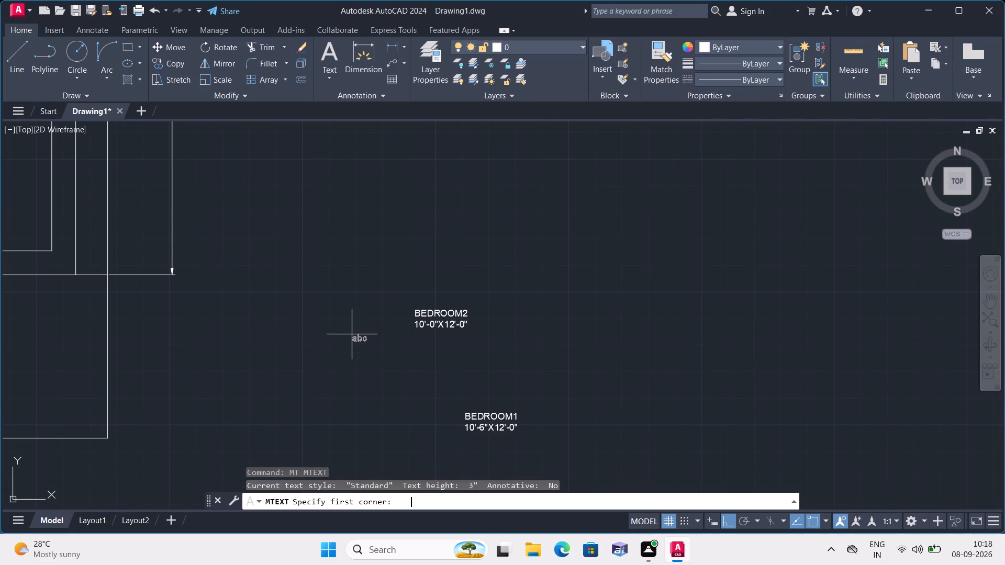
double_click(344, 351)
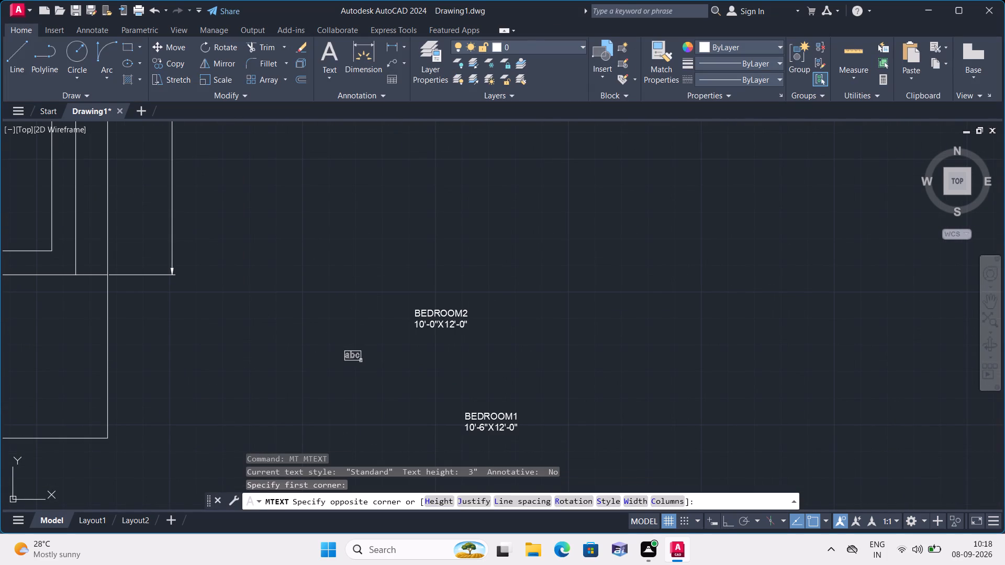
click(376, 370)
text(DRAWING)
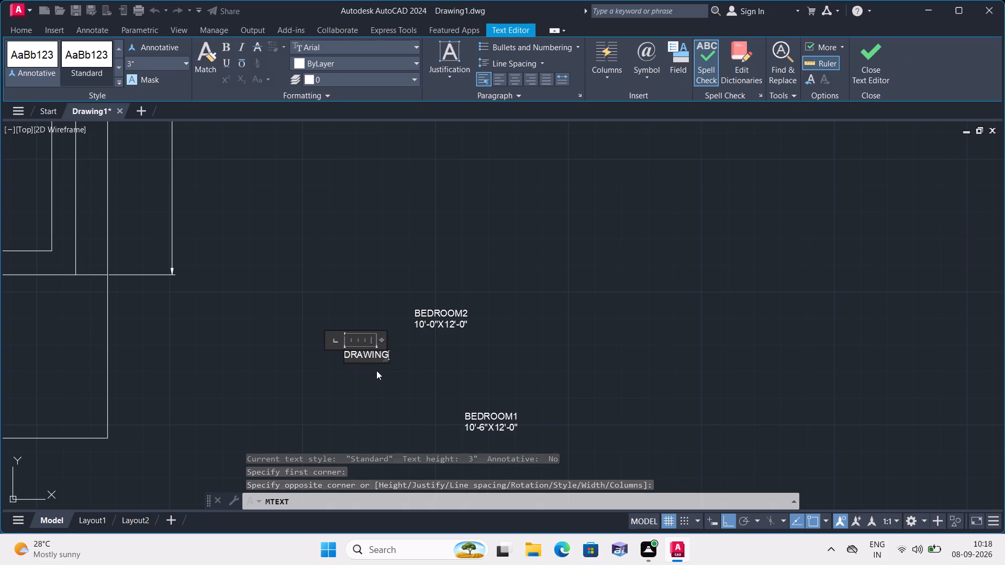
key(space)
text(HA)
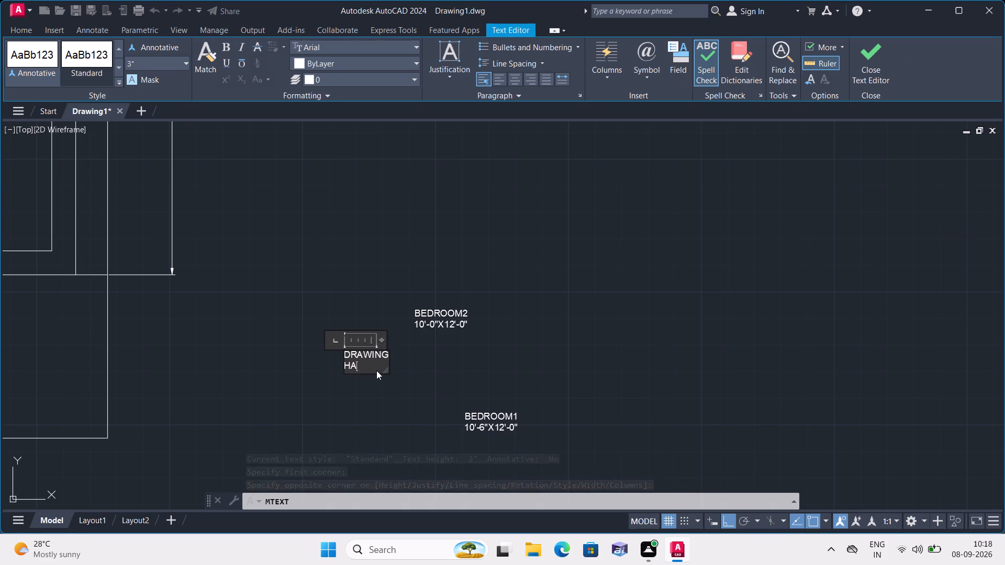
text(LL)
key(Return)
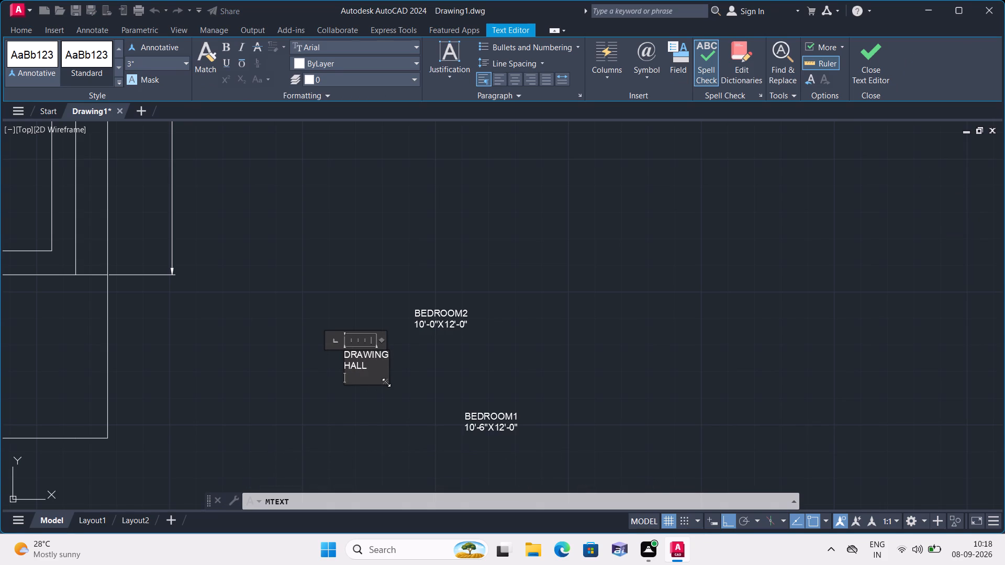
Widen the new label's text frame so that DRAWING HALL fits on one line, and finish the text.
drag(386, 382, 394, 386)
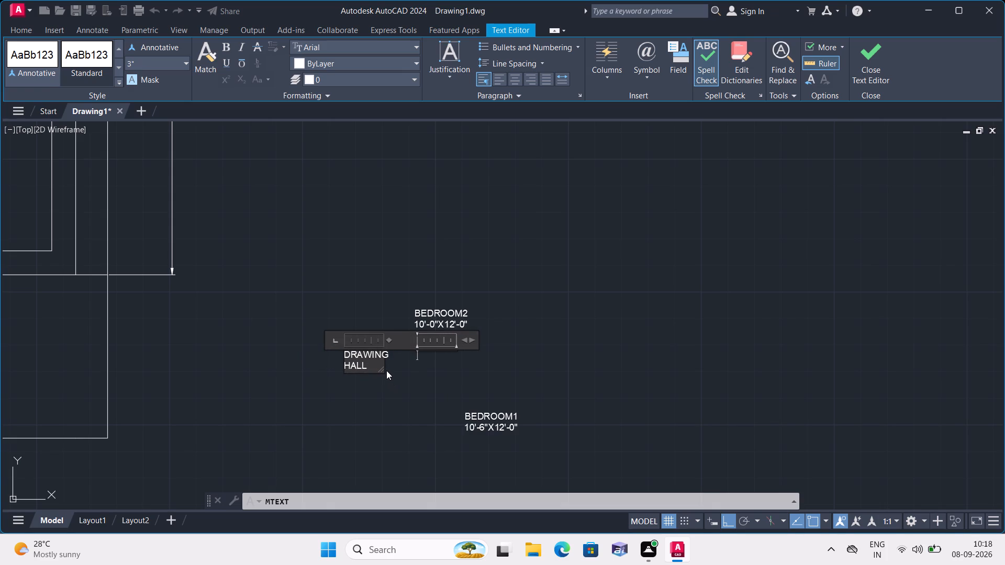
drag(382, 370, 423, 360)
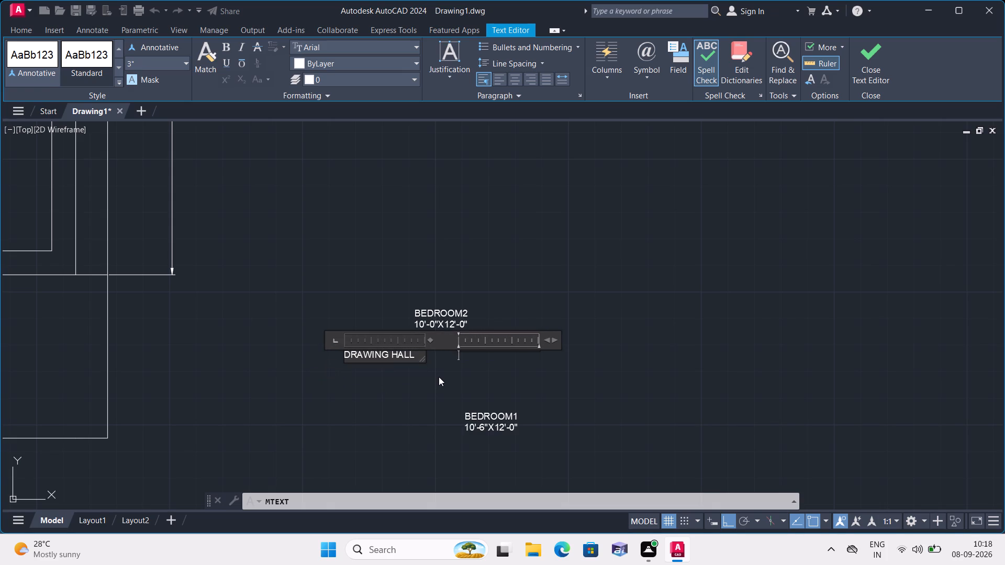
key(Return)
click(466, 360)
click(466, 360)
key(Escape)
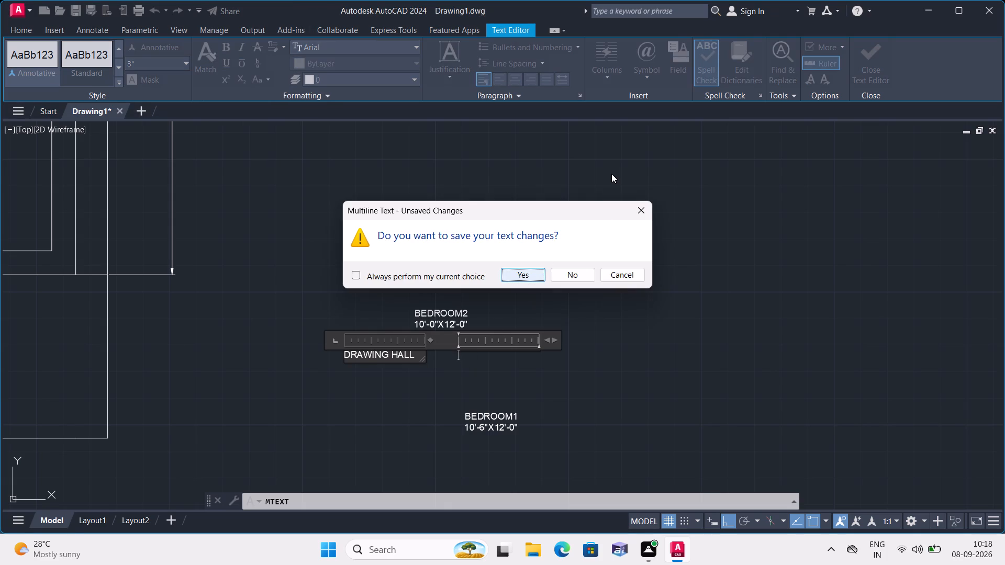
click(611, 174)
click(635, 210)
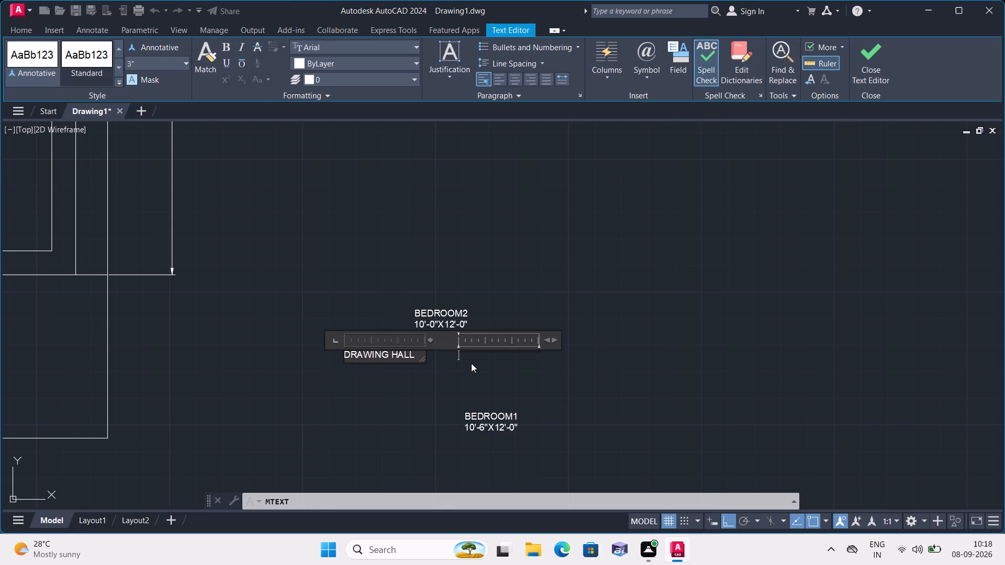
click(443, 375)
Reopen the DRAWING HALL label, resize its text frame and add a second line reading 14'-0"X12'-8".
click(383, 358)
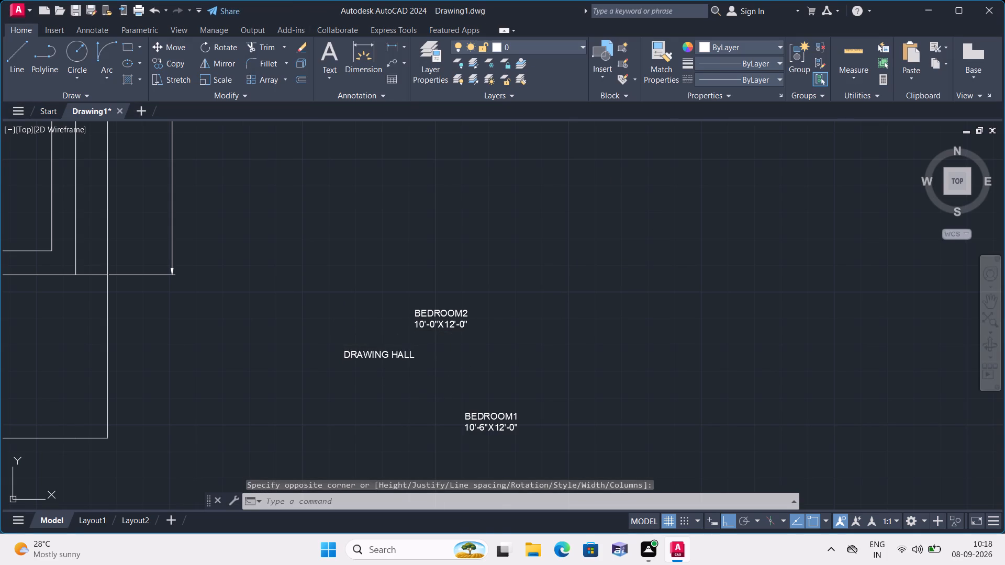
right_click(373, 322)
click(402, 228)
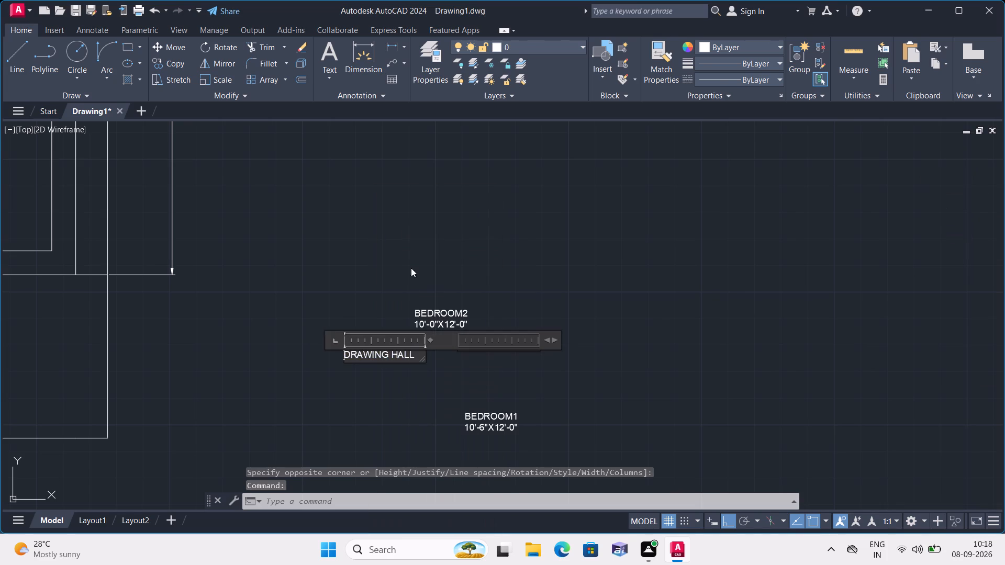
scroll(426, 358, up, 1)
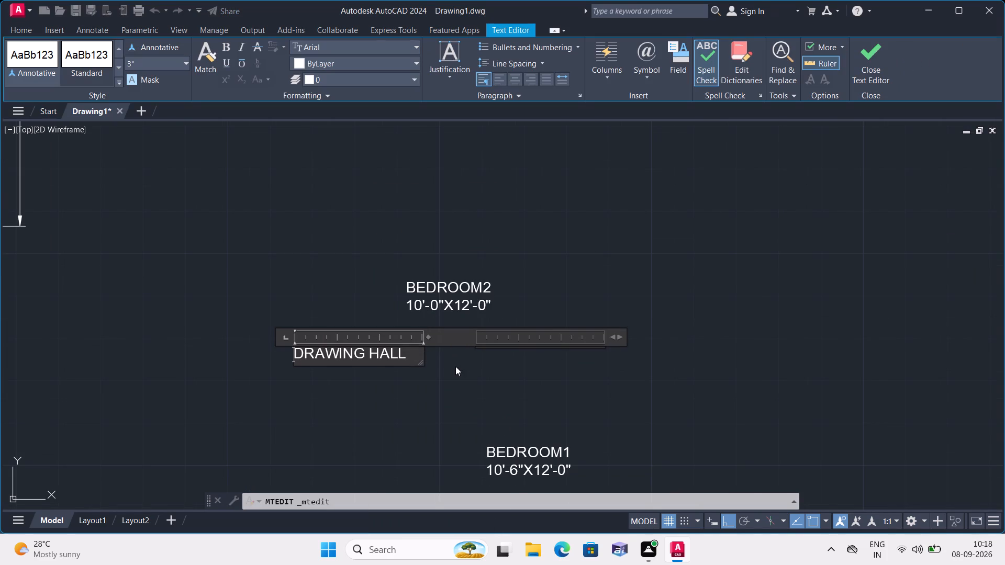
click(421, 361)
drag(423, 366, 412, 347)
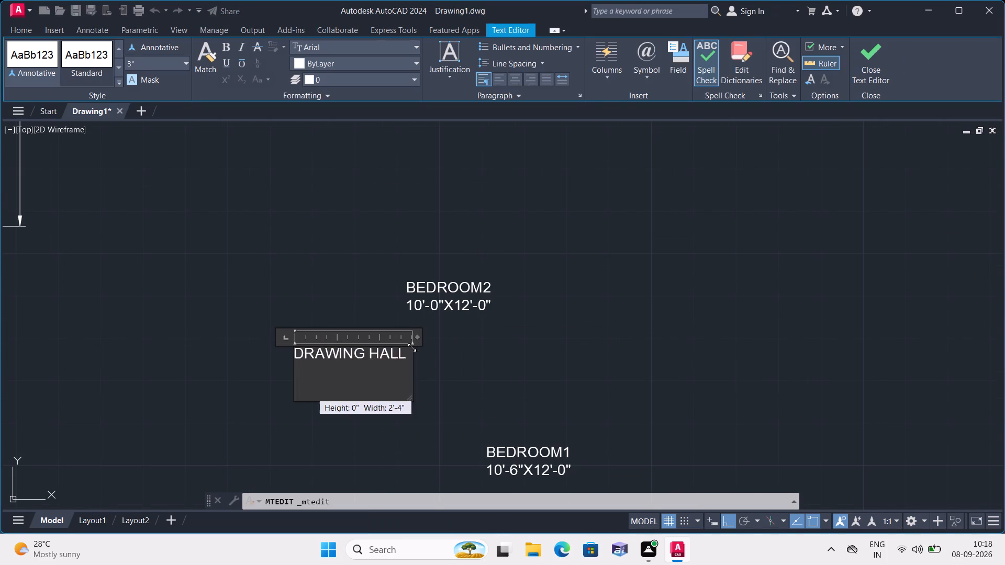
drag(412, 347, 412, 345)
click(412, 345)
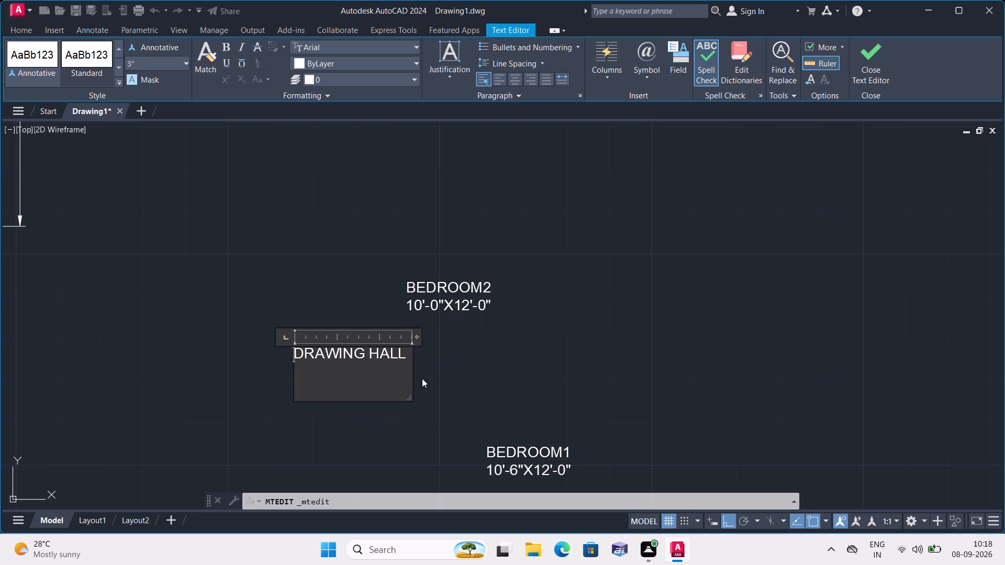
click(407, 358)
key(Return)
text(14'-0")
key(x)
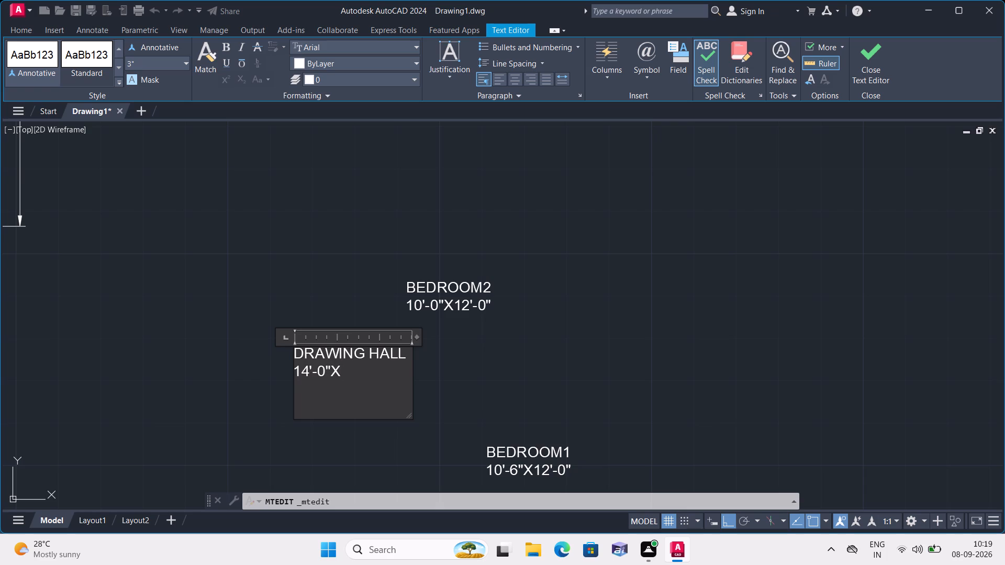
text(12'-8")
click(288, 365)
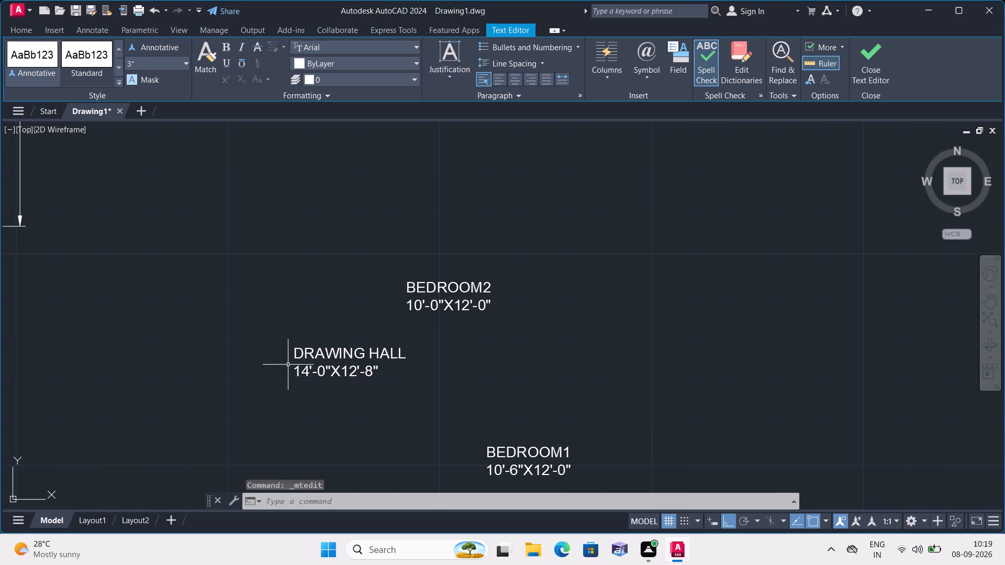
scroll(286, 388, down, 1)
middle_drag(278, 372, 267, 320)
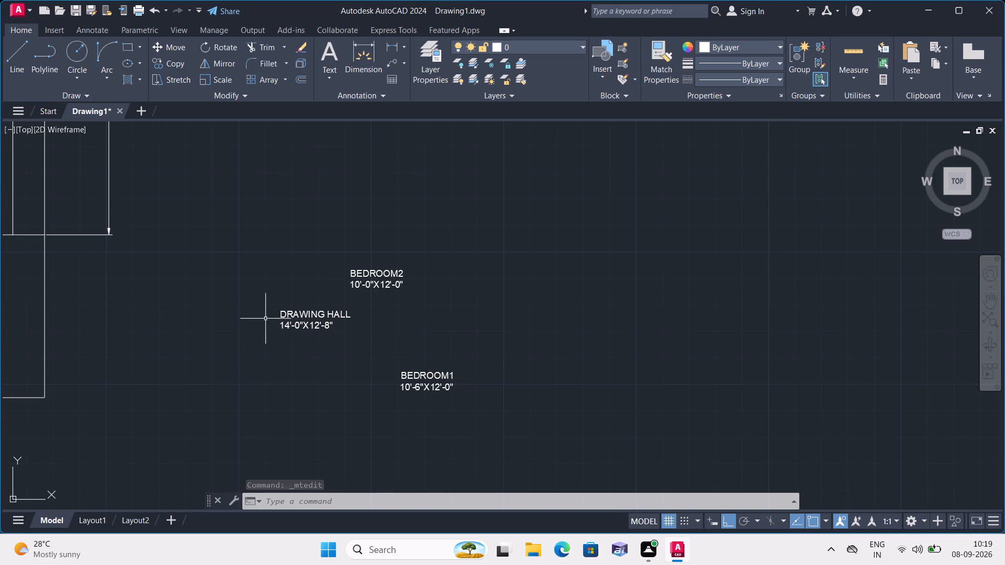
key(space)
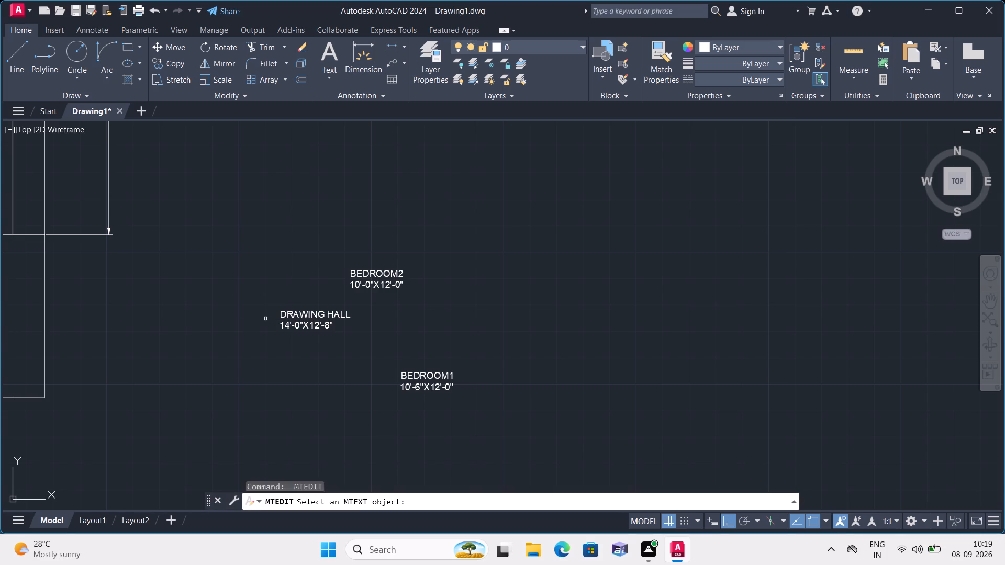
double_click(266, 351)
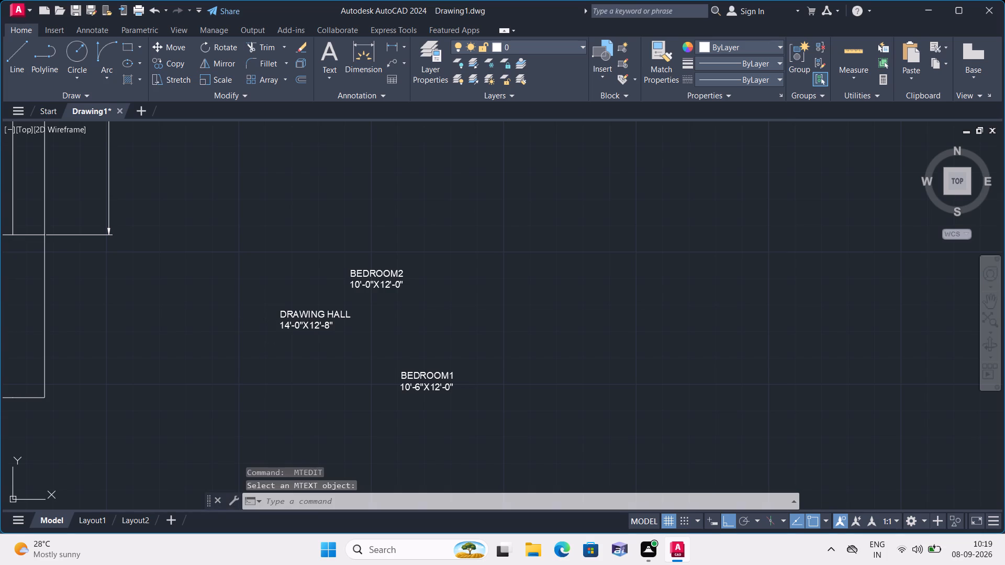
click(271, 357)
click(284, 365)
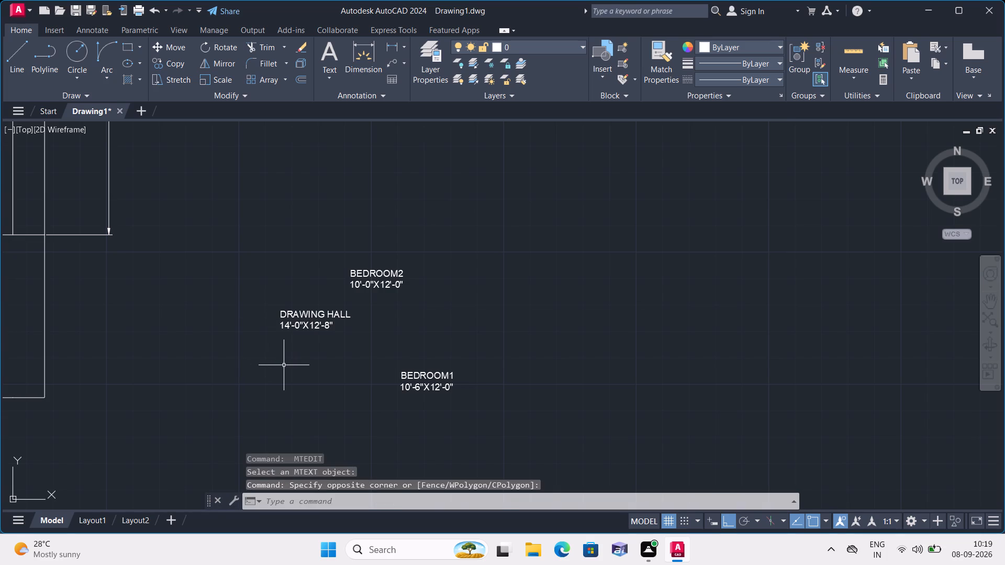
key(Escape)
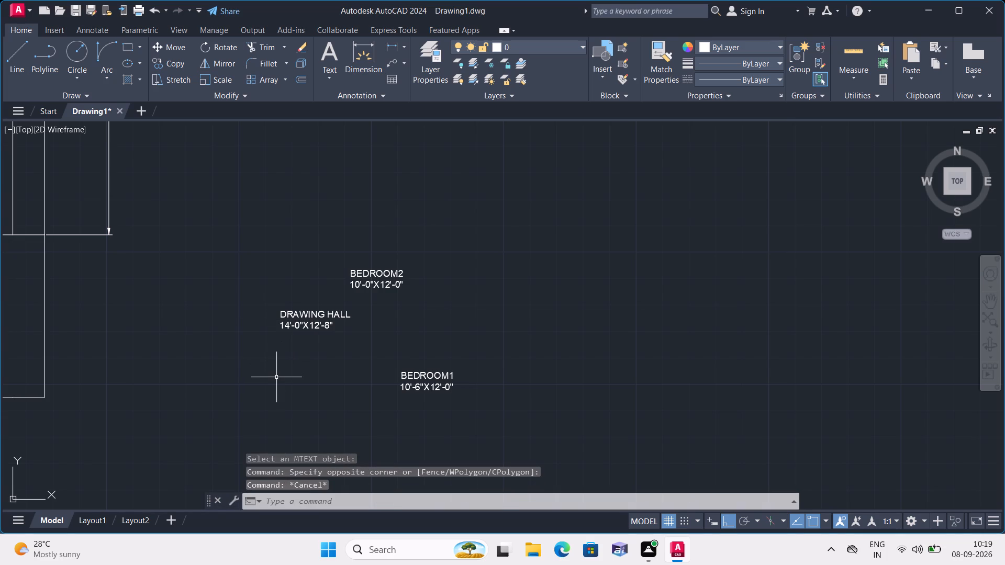
Add a multiline text label south of the DRAWING HALL label, reading TOILET with 6'-6"X4'-10" on the second line.
text(MT)
key(space)
triple_click(287, 391)
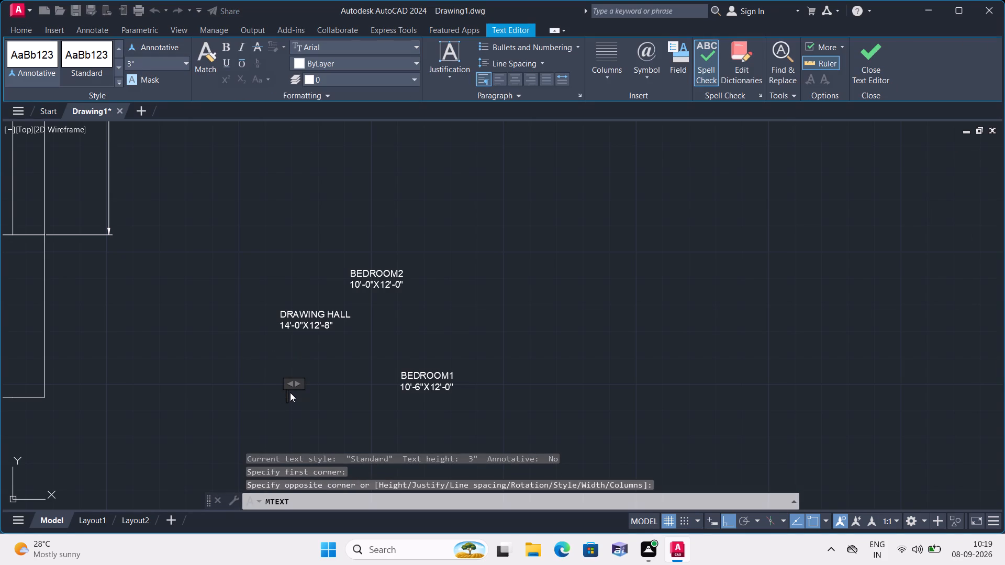
text(TOILET)
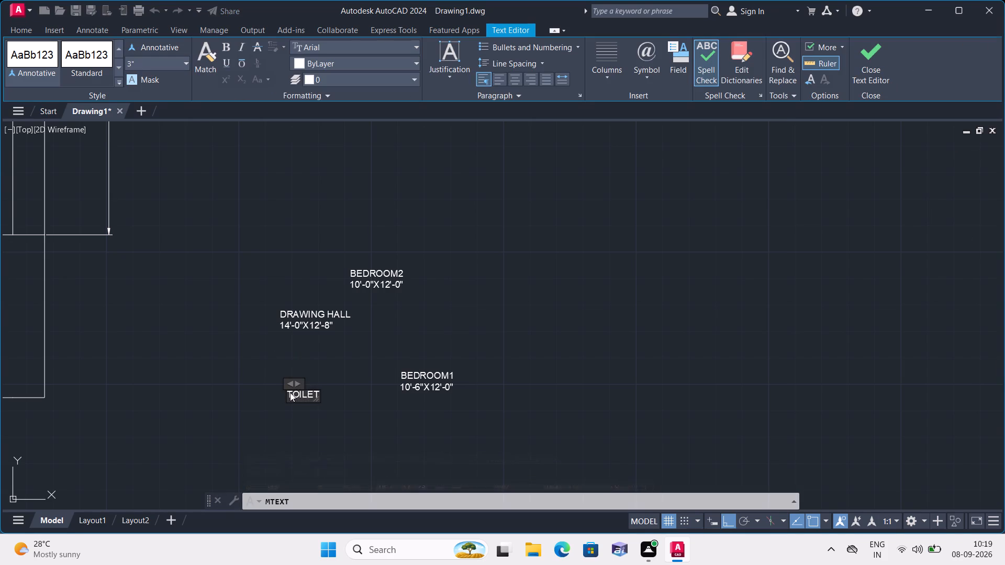
key(Return)
text(6'-6")
key(x)
text(4'-10")
click(232, 435)
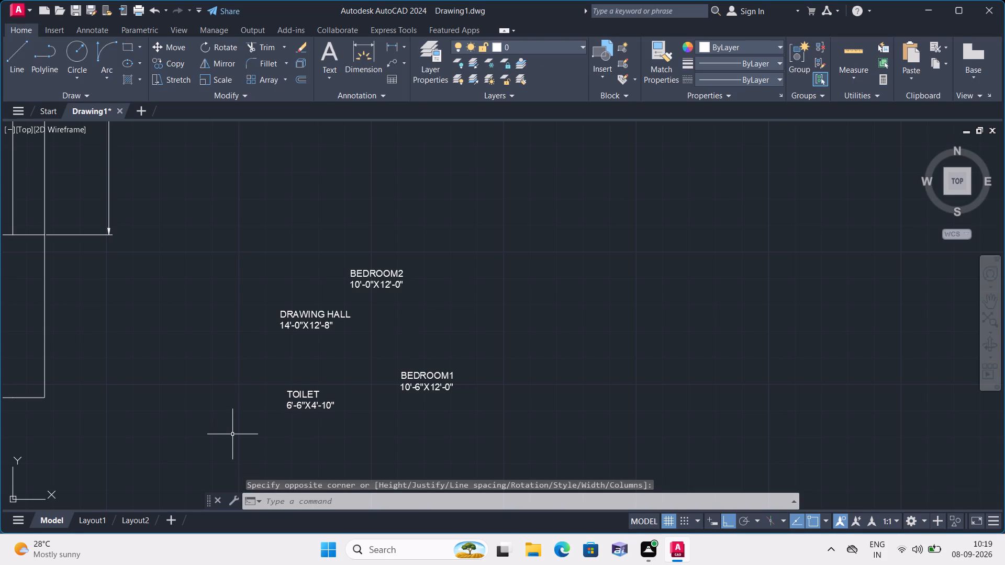
Add a multiline text label southwest of the TOILET label, reading DINING with 6'-0"X8'-1" on the second line.
middle_drag(232, 434, 205, 324)
key(space)
triple_click(205, 324)
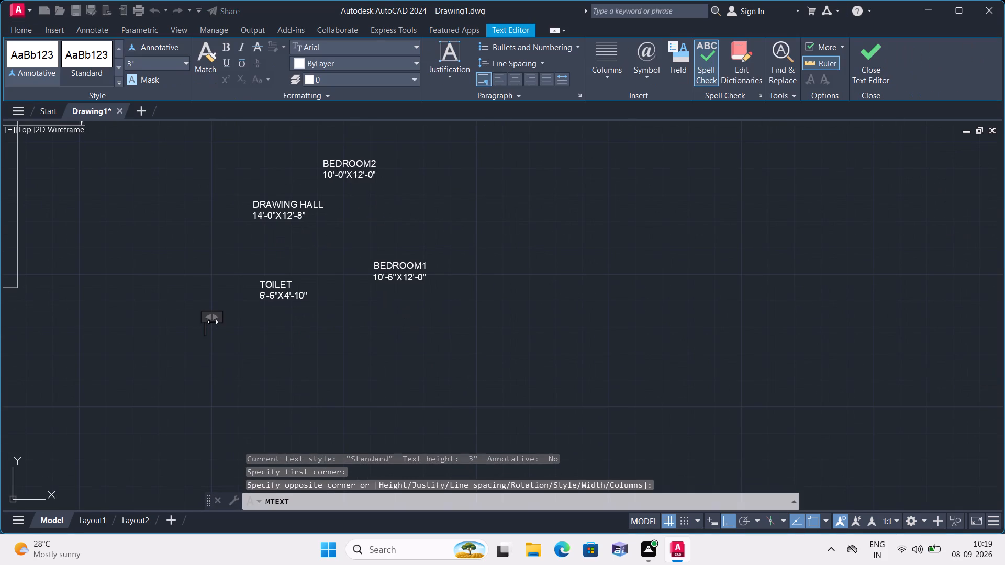
text(DINING)
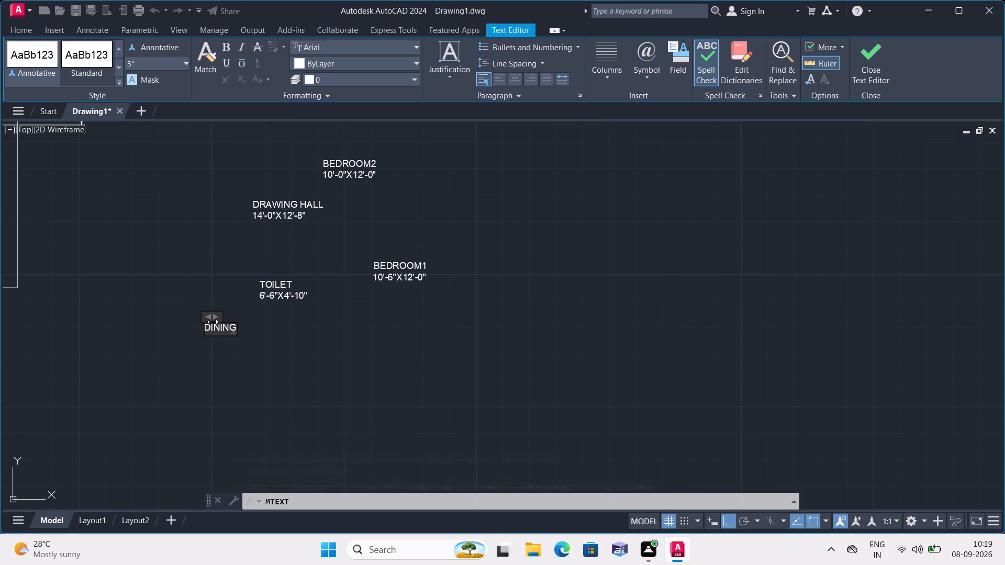
key(Return)
text(6'-0"X)
text(8'-1")
click(204, 372)
Add a multiline text label southeast of the DINING label, reading KITCHEN with 9'-0"X6'-0" on the second line.
key(space)
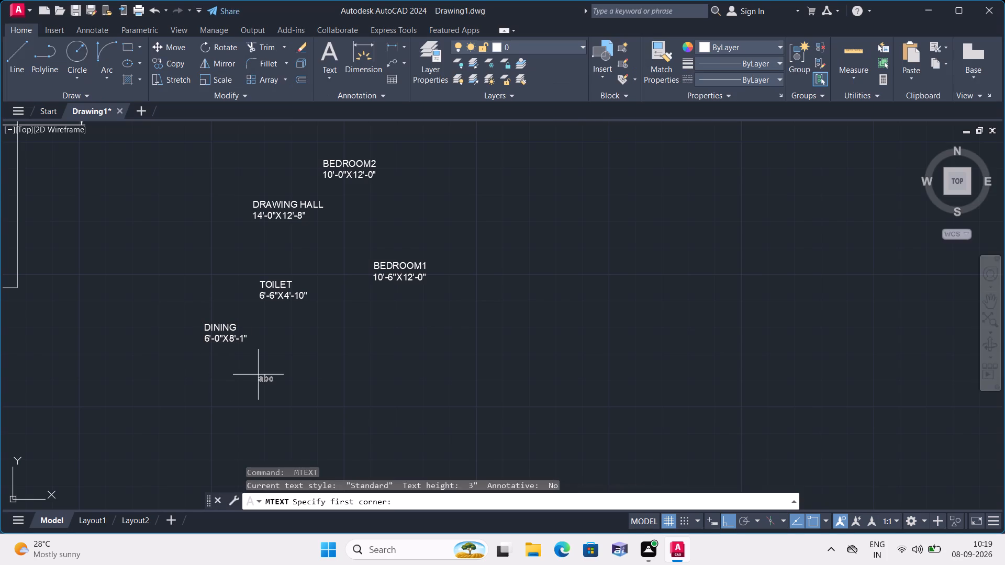
double_click(259, 373)
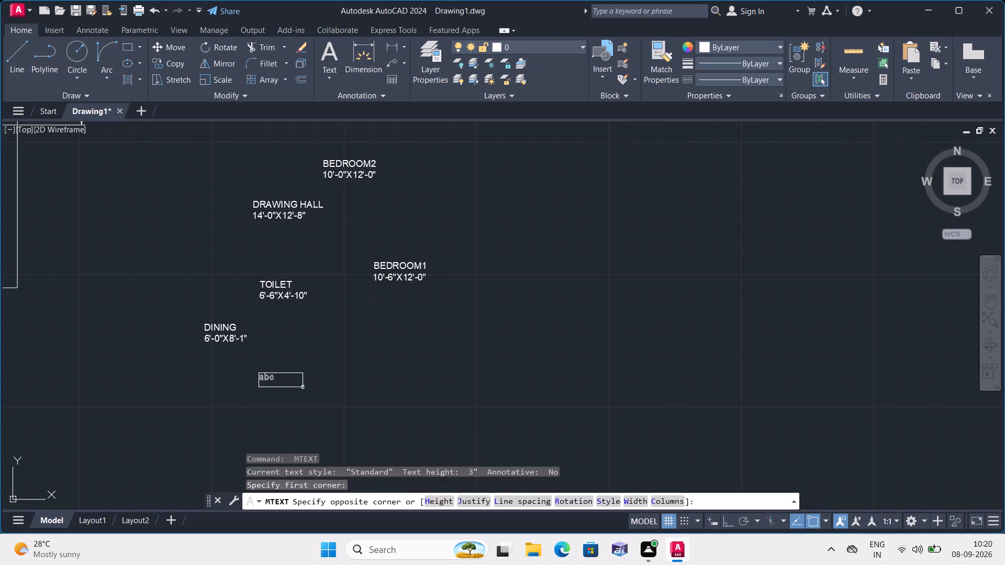
click(303, 387)
text(KITCHEN)
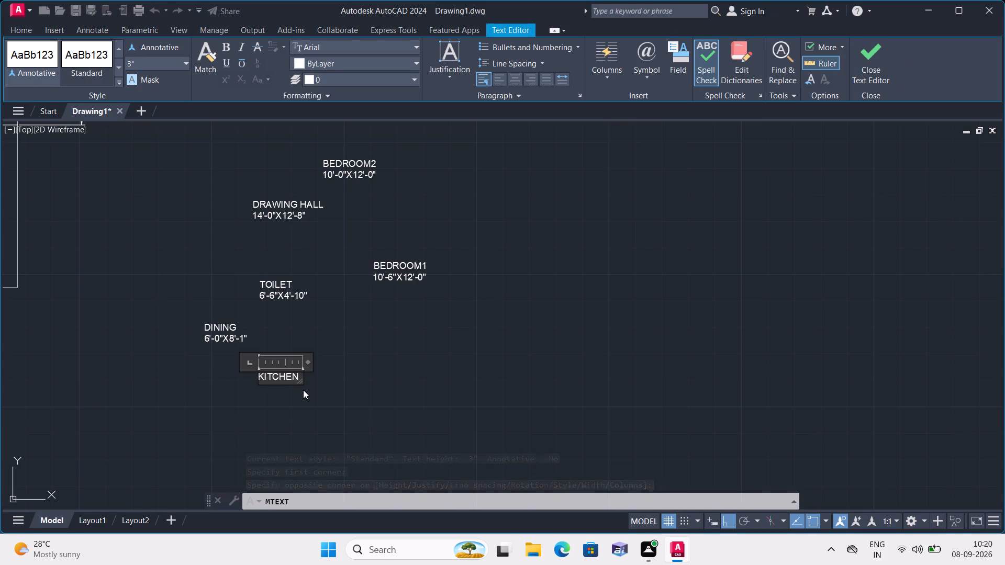
key(Return)
key(9)
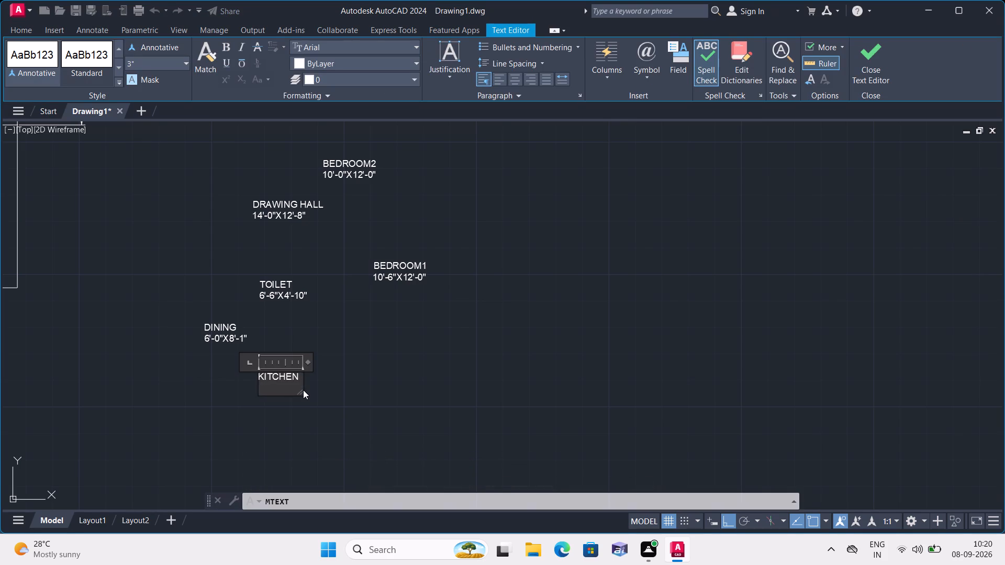
text('-0")
key(x)
text(6'-0")
click(299, 418)
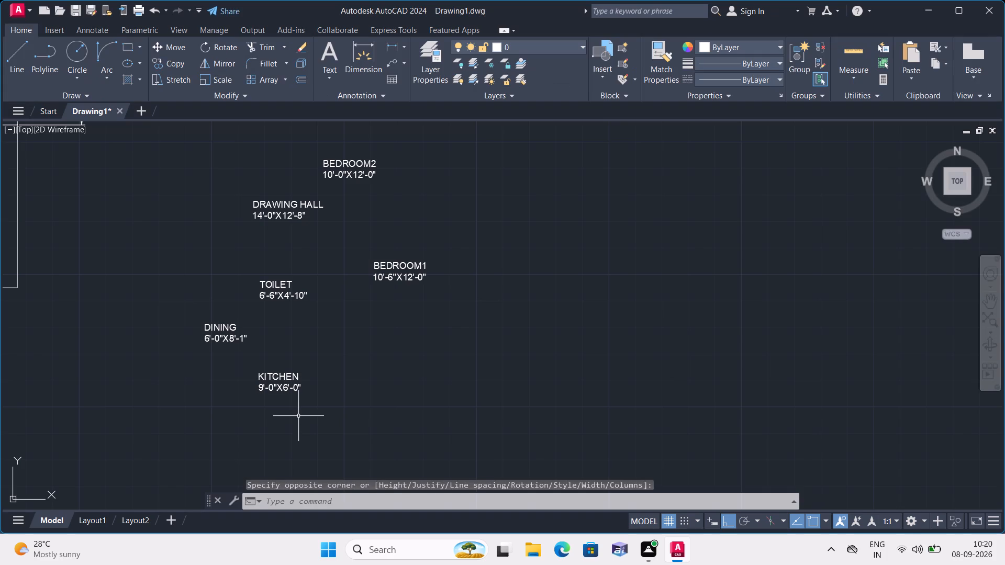
Add a multiline text title reading GROUND FLOOR PLAN just east of the KITCHEN label.
scroll(298, 416, down, 1)
middle_drag(297, 416, 276, 387)
scroll(276, 387, down, 1)
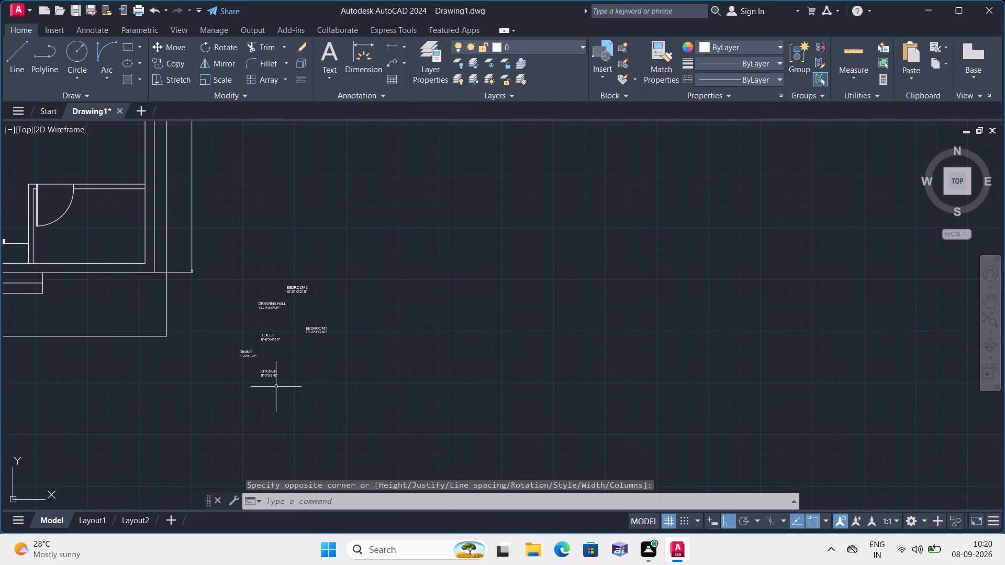
key(space)
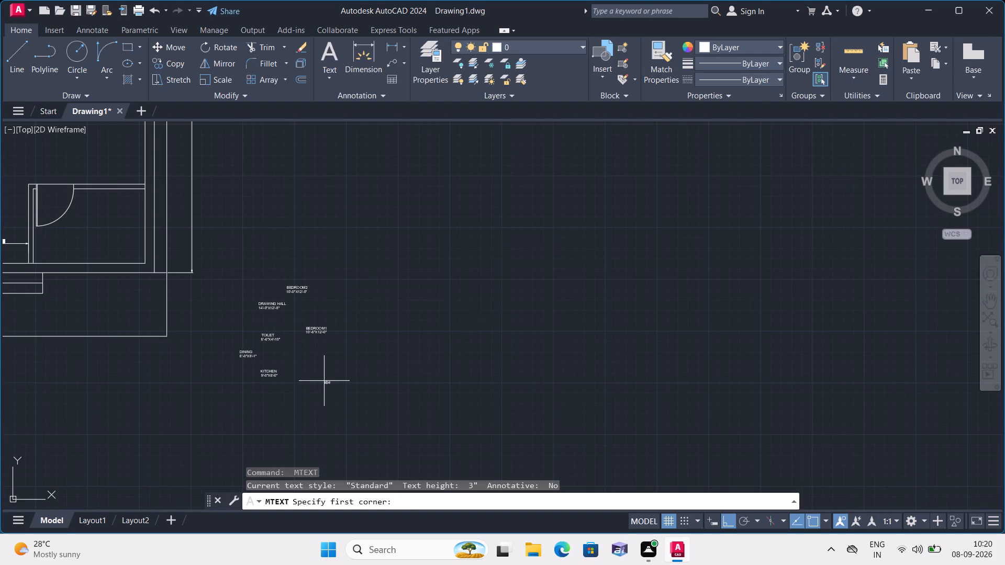
triple_click(319, 377)
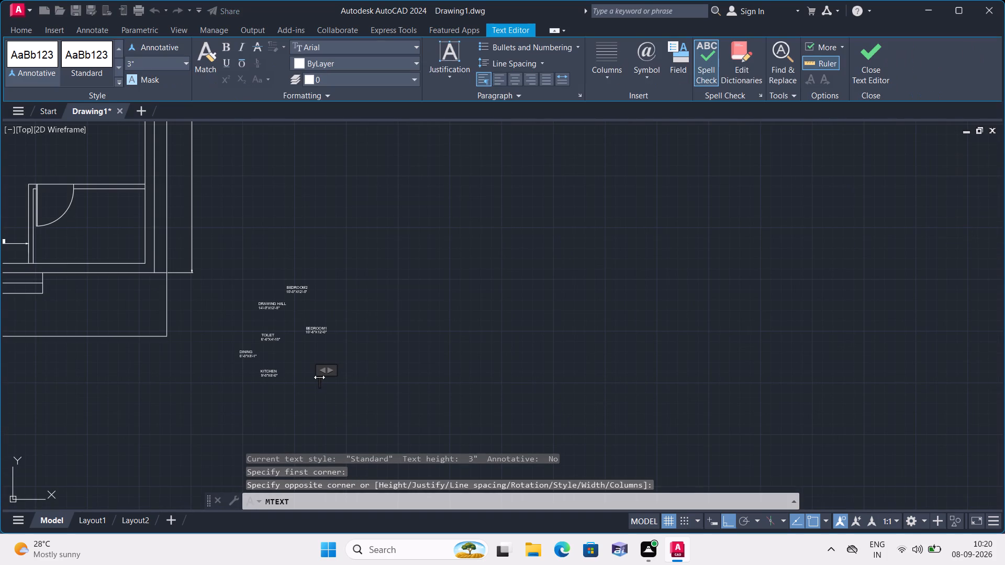
text(GR)
text(OUND FLOOR)
key(space)
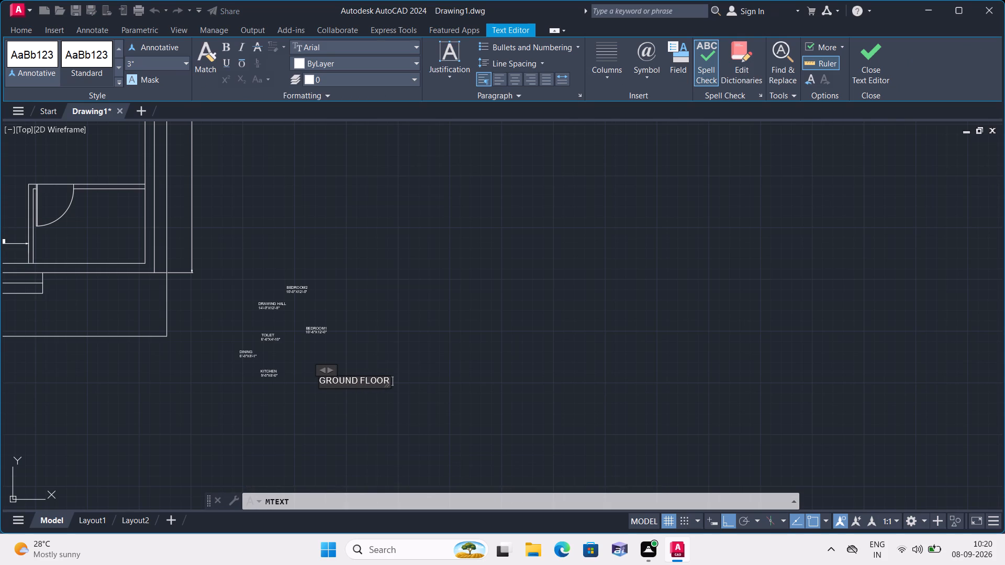
text(PLAN)
click(307, 417)
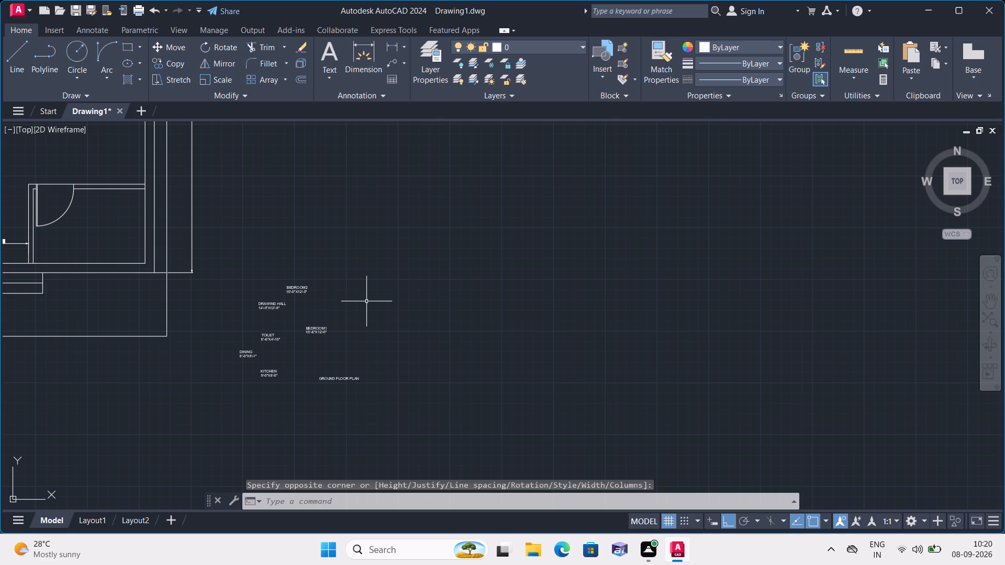
Start a multiline text note east of the BEDROOM2 label, reading 25X40{1000 sqft}.
key(space)
triple_click(366, 301)
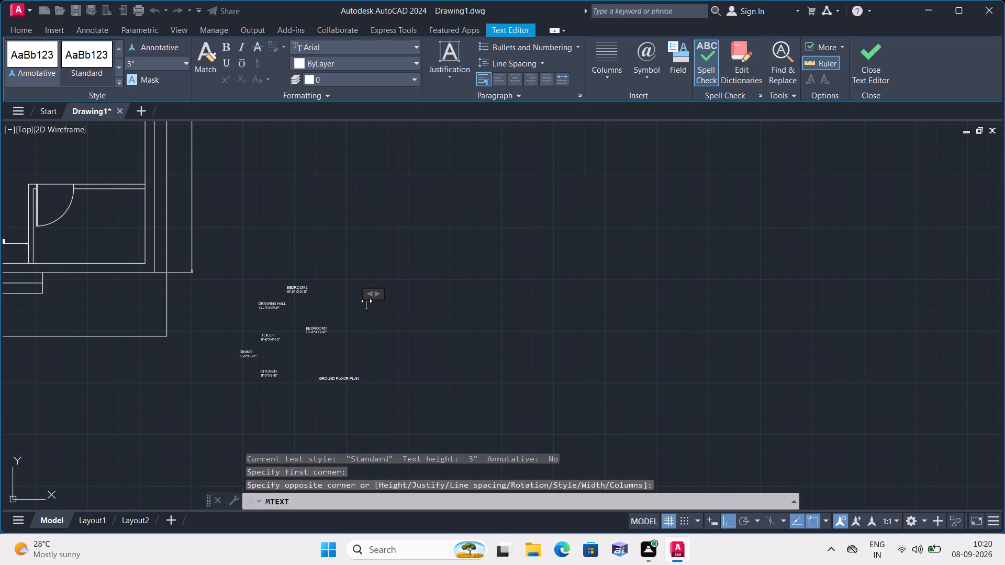
text(25)
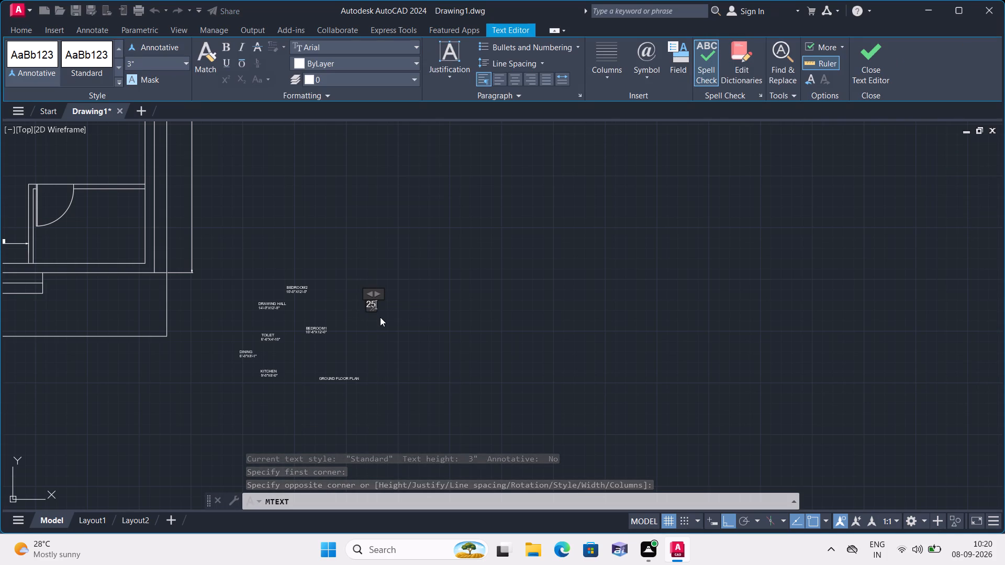
key(x)
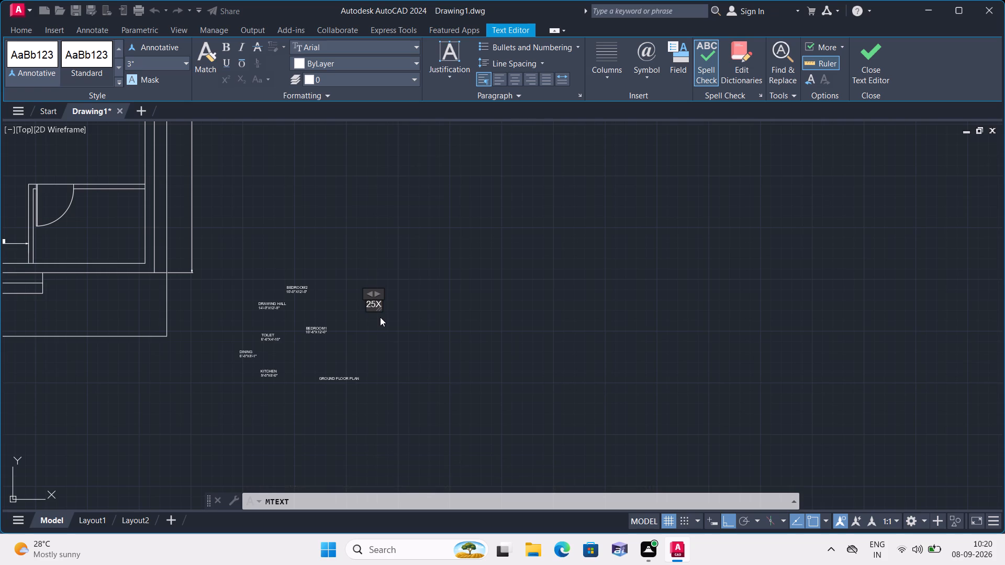
text(40)
key(shift+braceleft)
text(1000)
key(space)
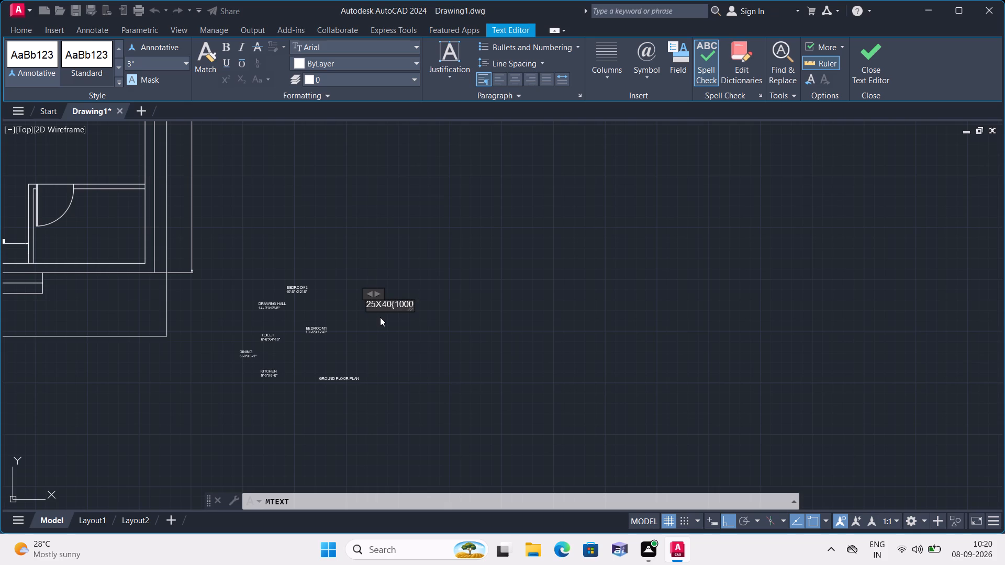
key(q)
text(ft)
key(shift+braceright)
Insert a space between sq and ft so the note reads 25X40{1000 sq ft}.
scroll(381, 312, up, 3)
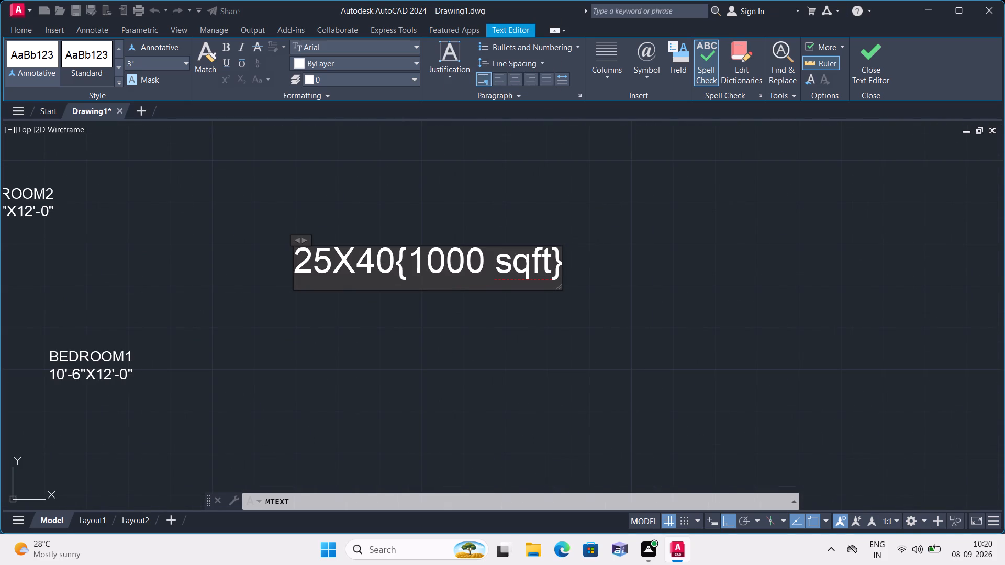
click(532, 266)
key(space)
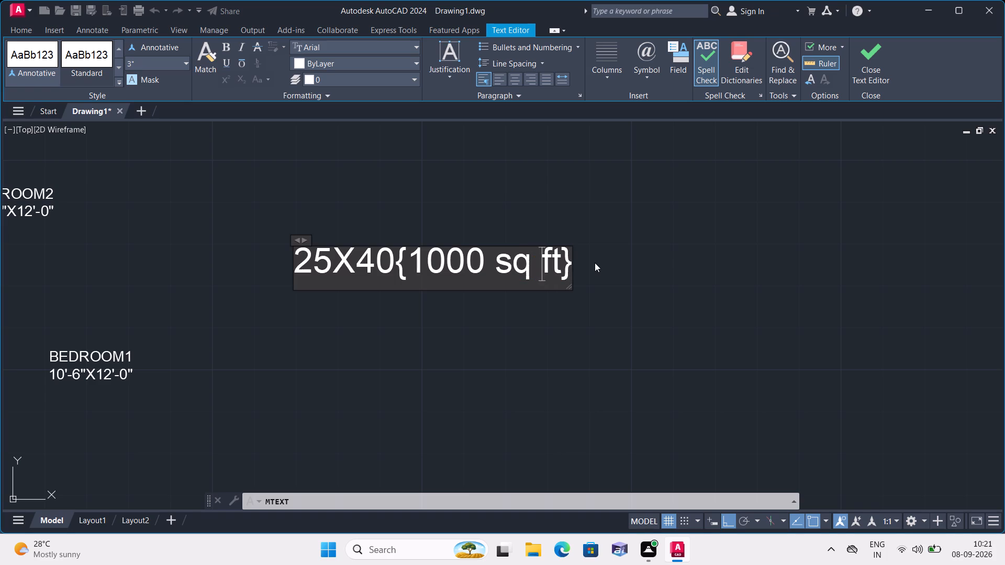
text(HOUSE)
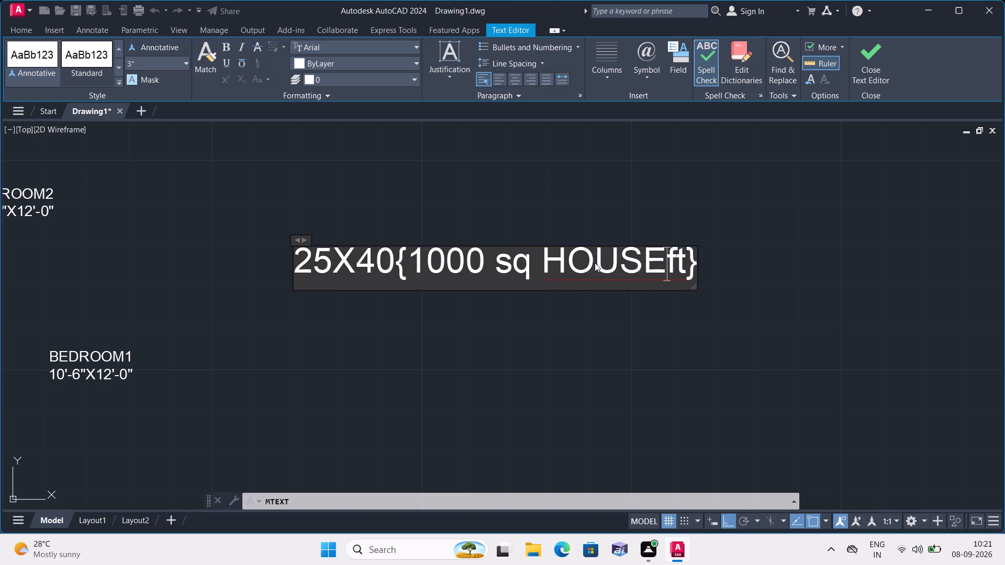
key(BackSpace)
key(BackSpace)
key(BackSpace)
key(BackSpace)
key(BackSpace)
key(BackSpace)
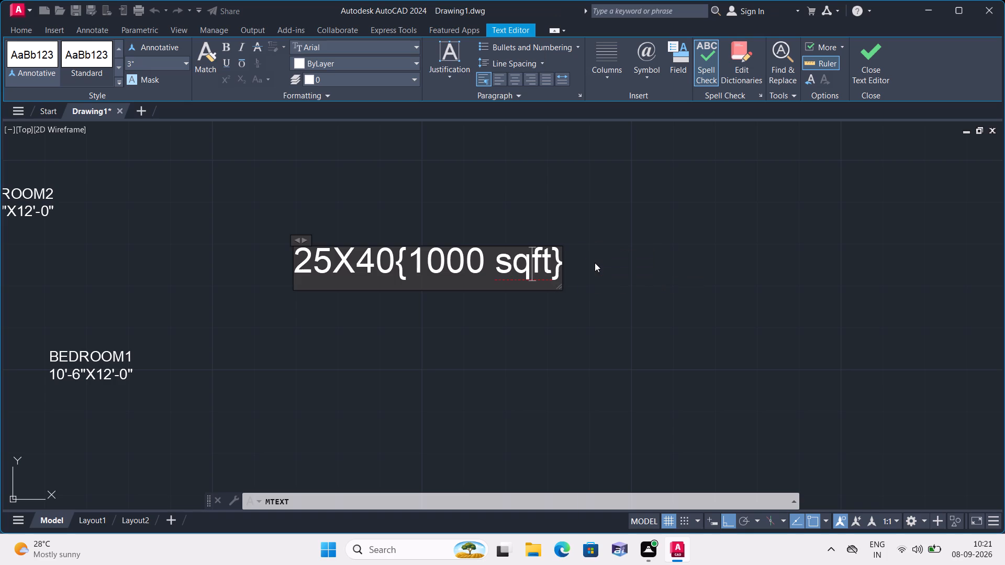
key(space)
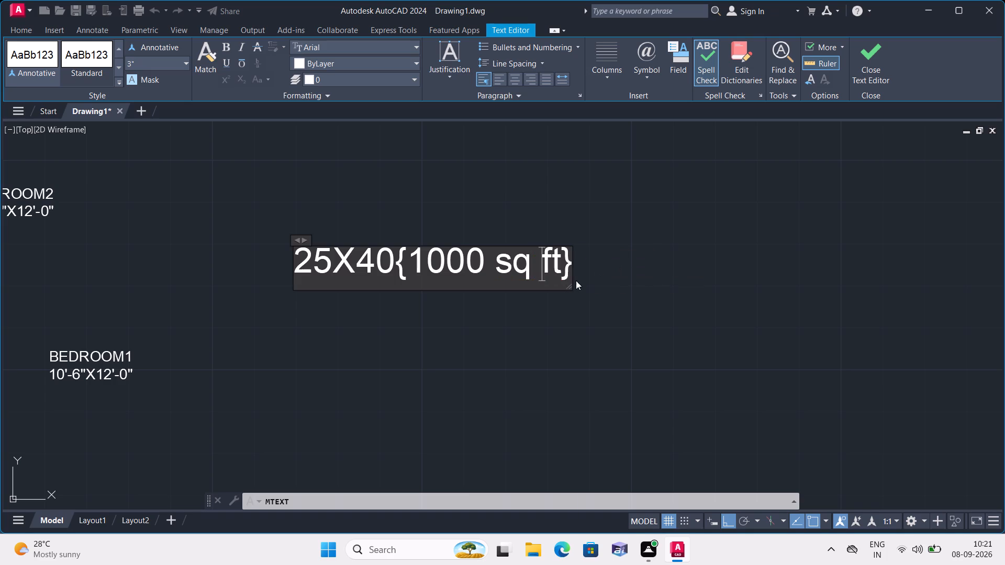
Append HOUSE after the note's closing brace and widen the text frame so the note fits on one line.
scroll(630, 278, up, 1)
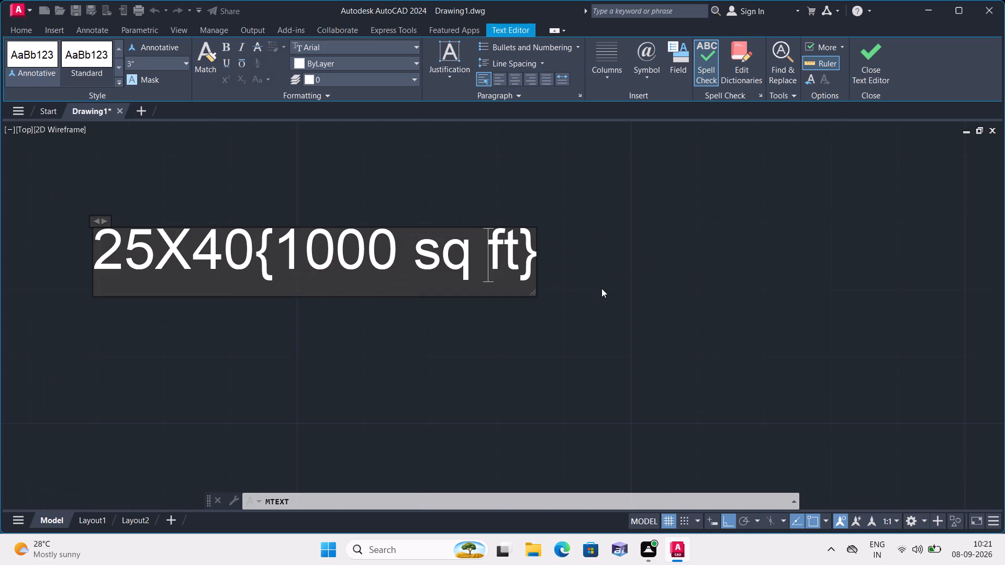
click(535, 263)
scroll(410, 324, down, 1)
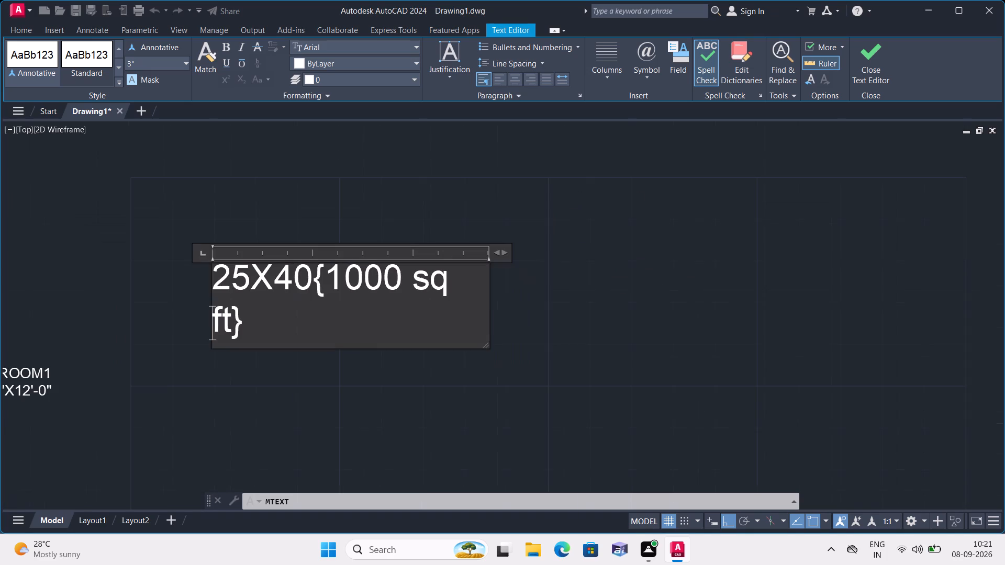
drag(484, 346, 533, 320)
click(498, 281)
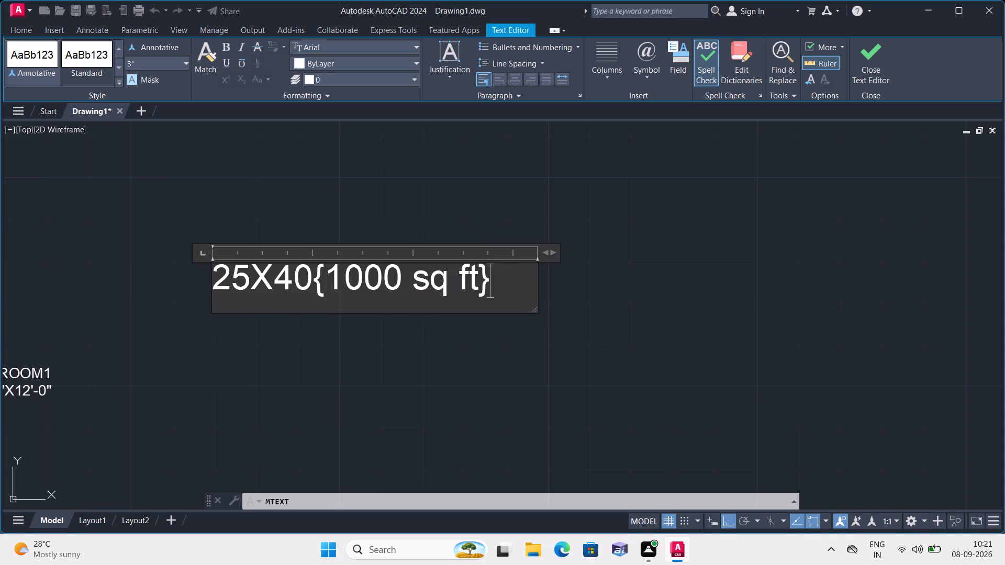
text(HO)
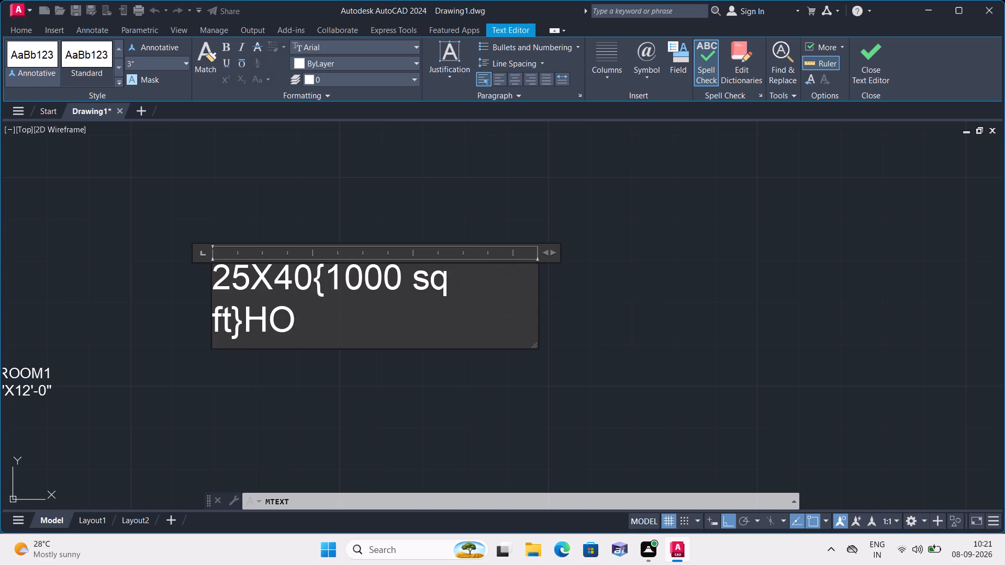
text(USE)
scroll(653, 346, down, 2)
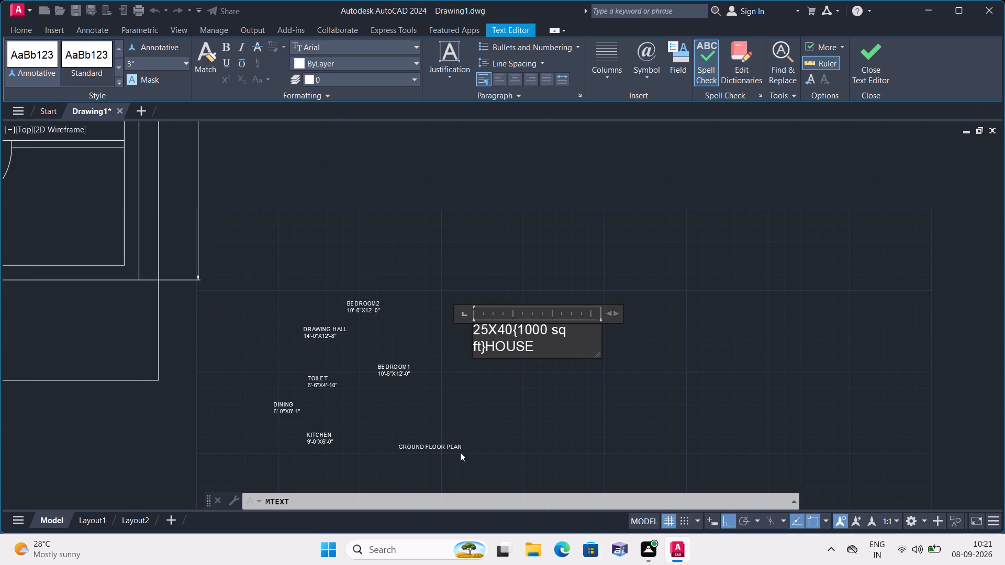
drag(596, 356, 604, 359)
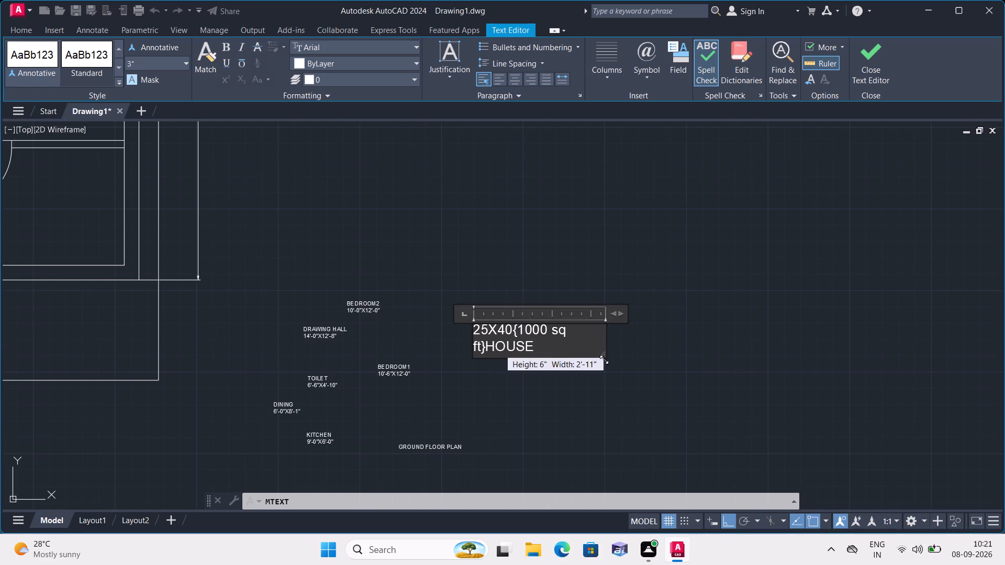
drag(604, 359, 697, 358)
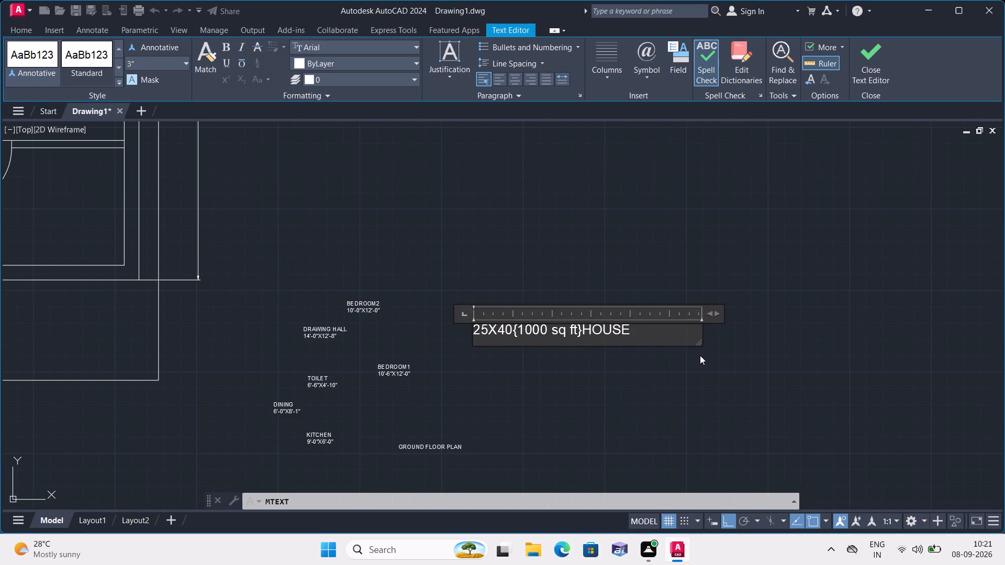
Extend the note after HOUSE with a space and PLAN-WEST FACE-FP1325.
scroll(687, 391, down, 1)
scroll(624, 392, down, 1)
middle_drag(623, 393, 513, 415)
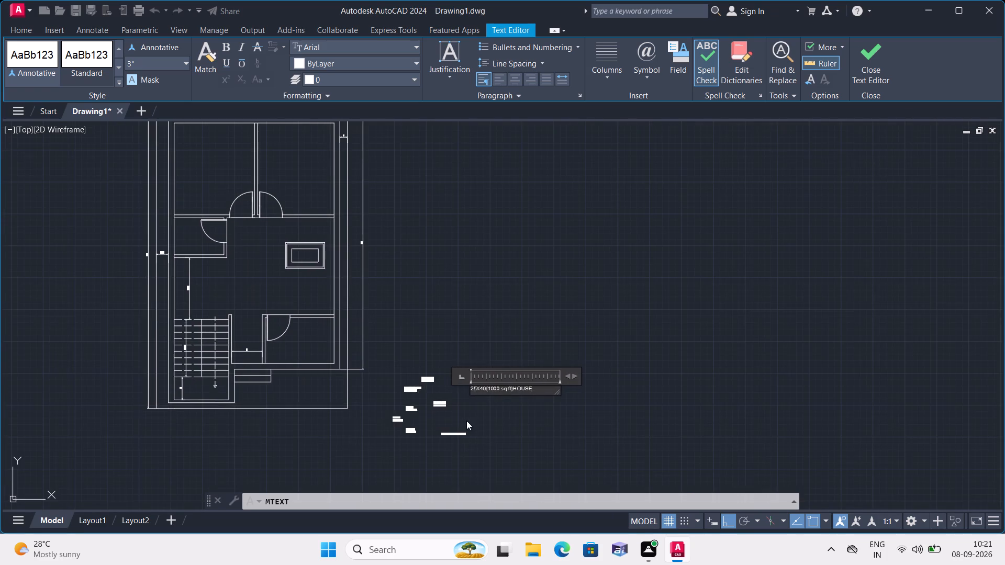
scroll(487, 415, up, 2)
scroll(213, 539, down, 2)
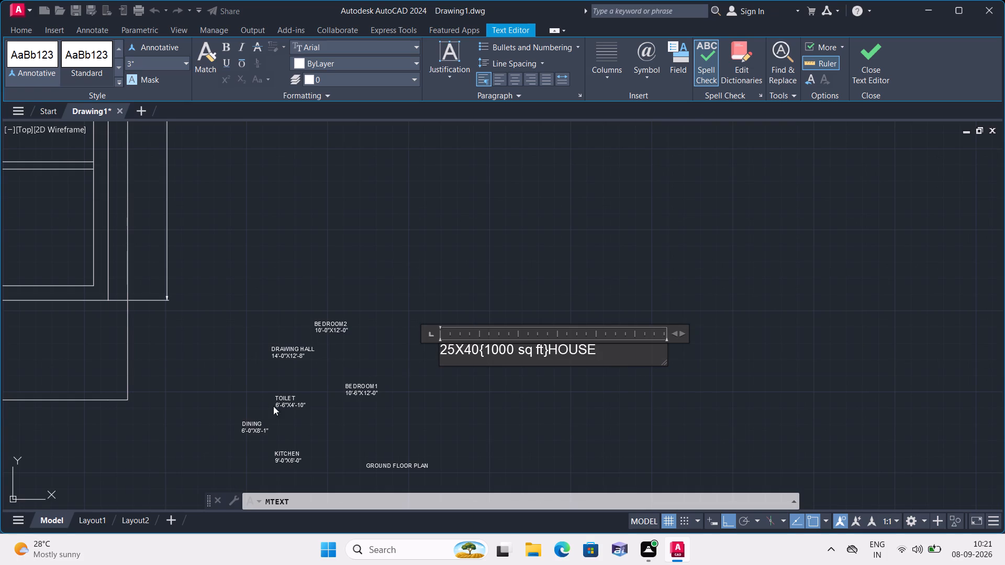
middle_drag(316, 430, 167, 428)
scroll(448, 379, up, 1)
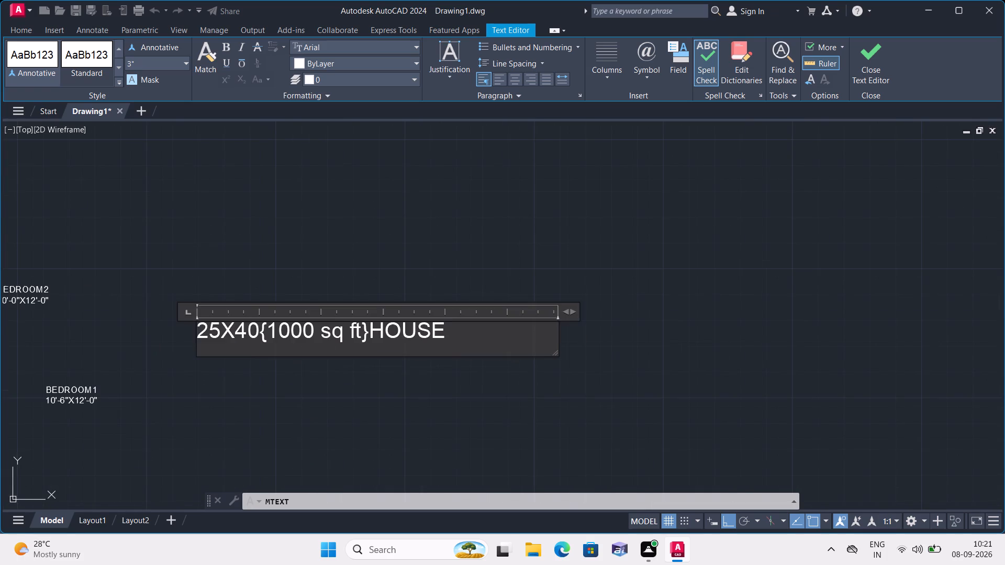
key(space)
text(PLAN)
key(minus)
text(WEST)
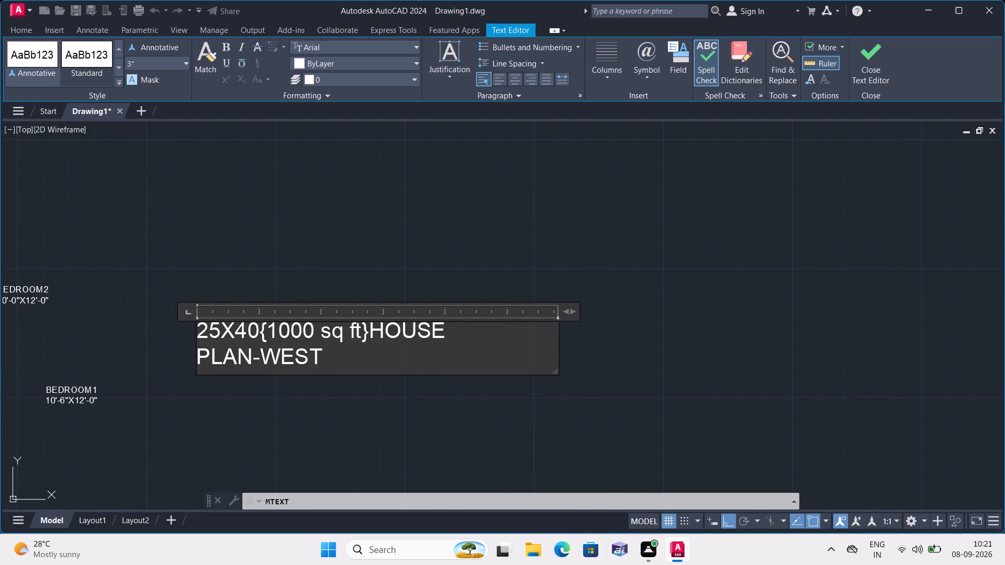
key(space)
text(FACE)
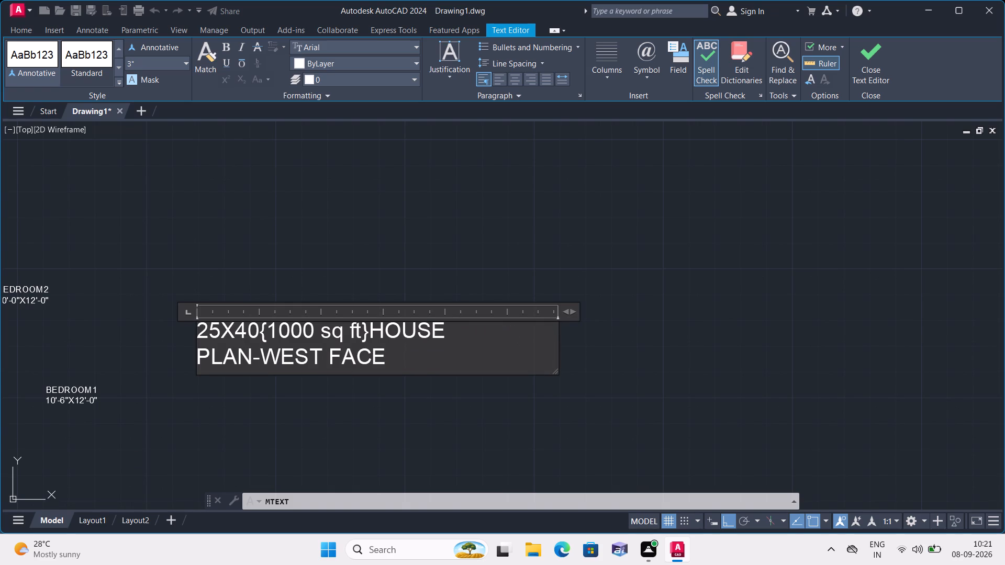
text(-FP)
text(1325)
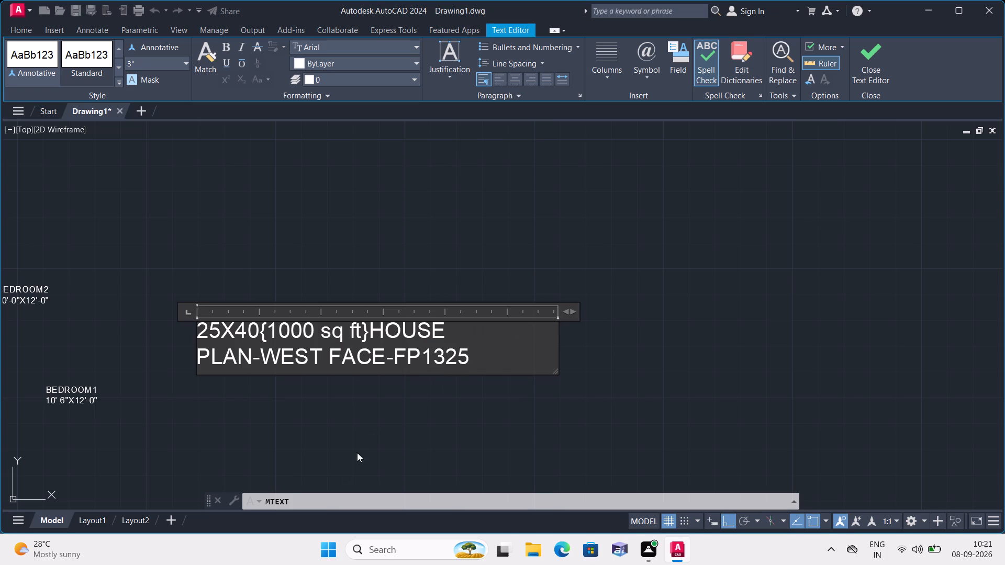
Widen the text frame until the whole 25X40 house plan note fits on a single line.
middle_drag(293, 392, 211, 381)
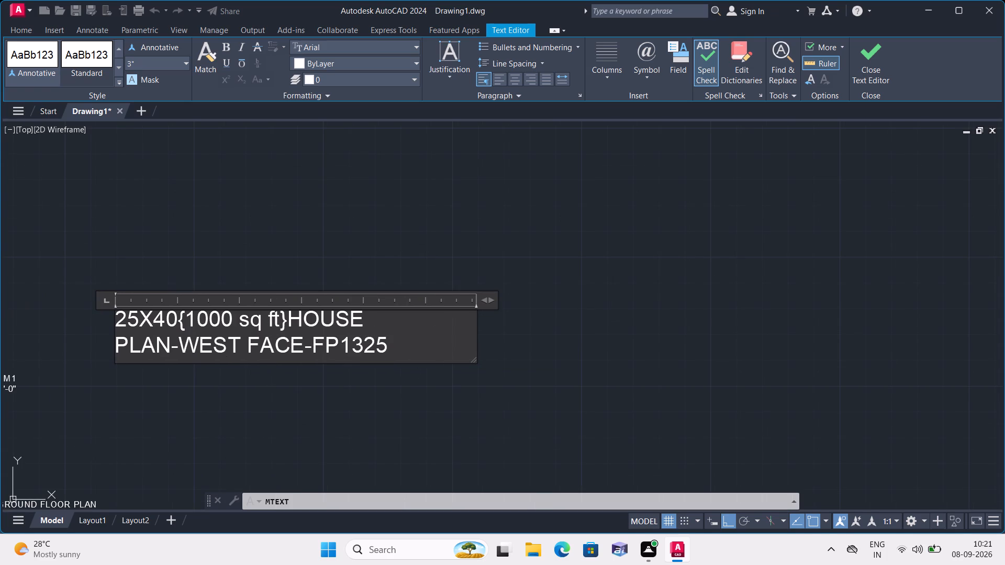
drag(477, 362, 527, 338)
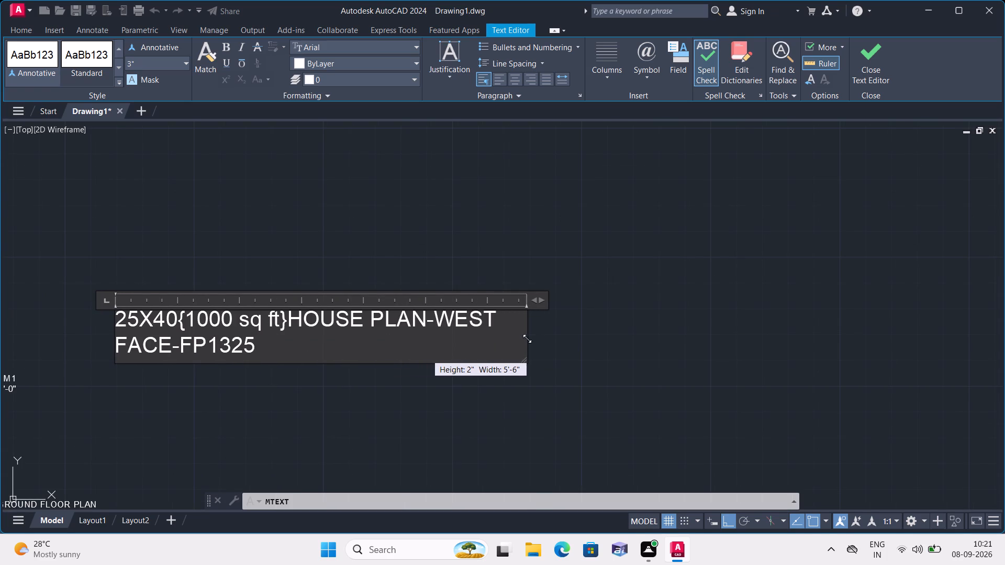
drag(527, 338, 529, 341)
drag(526, 360, 534, 351)
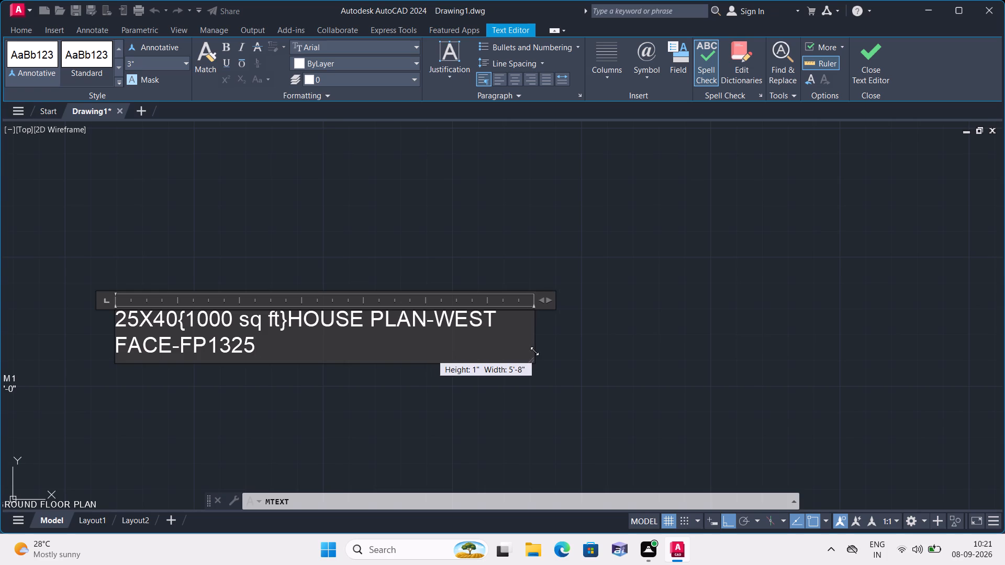
drag(534, 351, 659, 347)
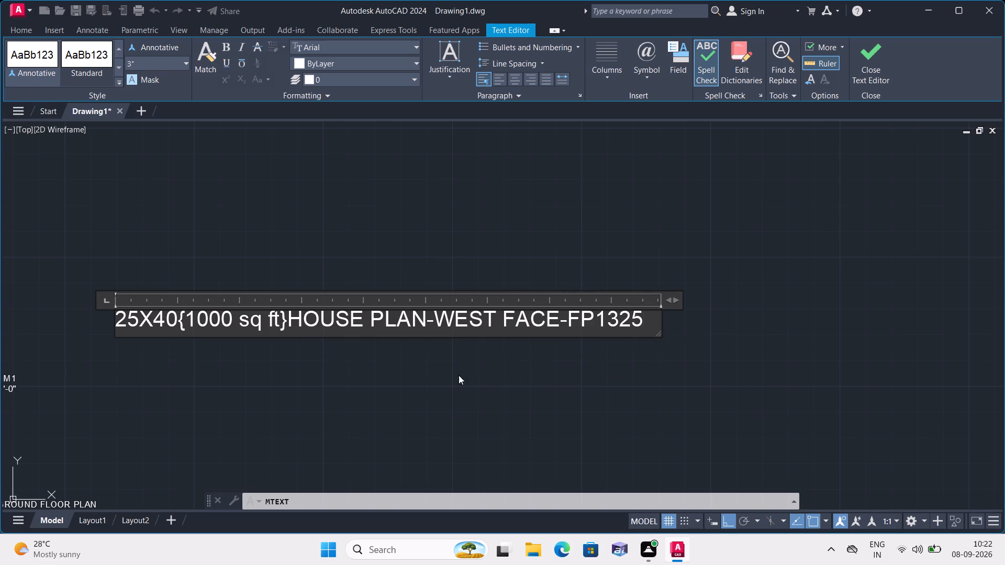
Finish the note, select all similar multiline text labels, and set their text height to 6".
click(421, 380)
scroll(178, 376, down, 2)
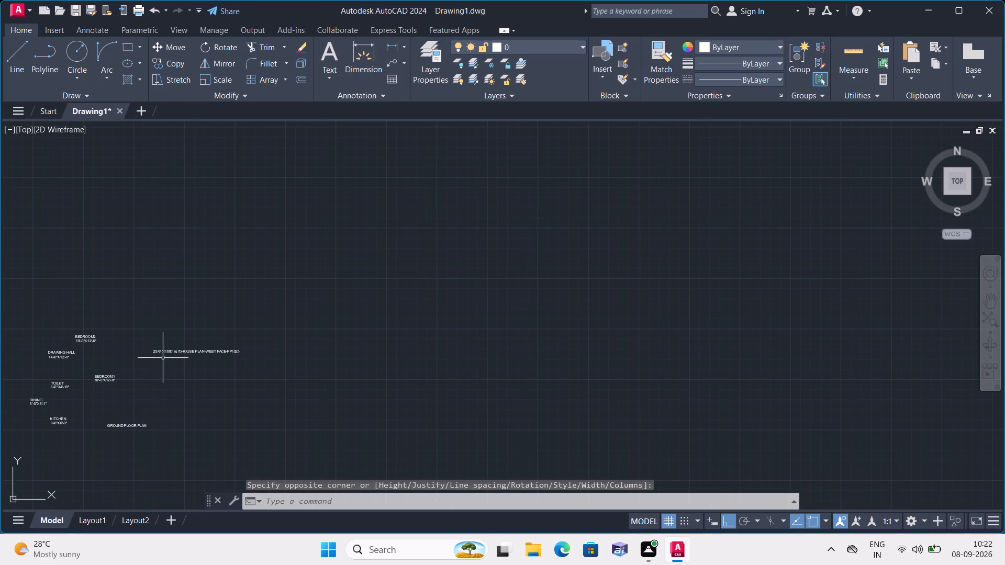
click(167, 353)
right_click(187, 287)
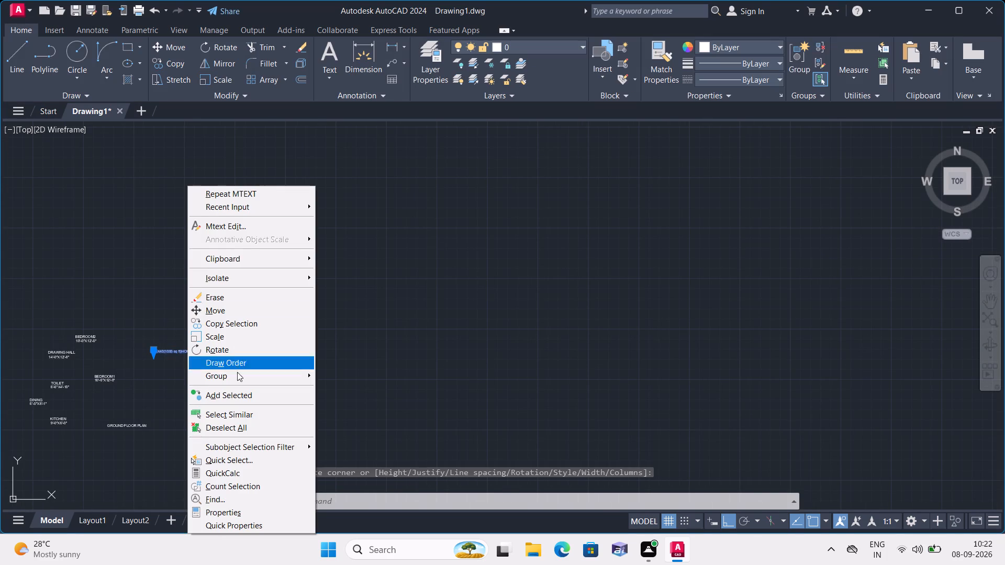
click(249, 416)
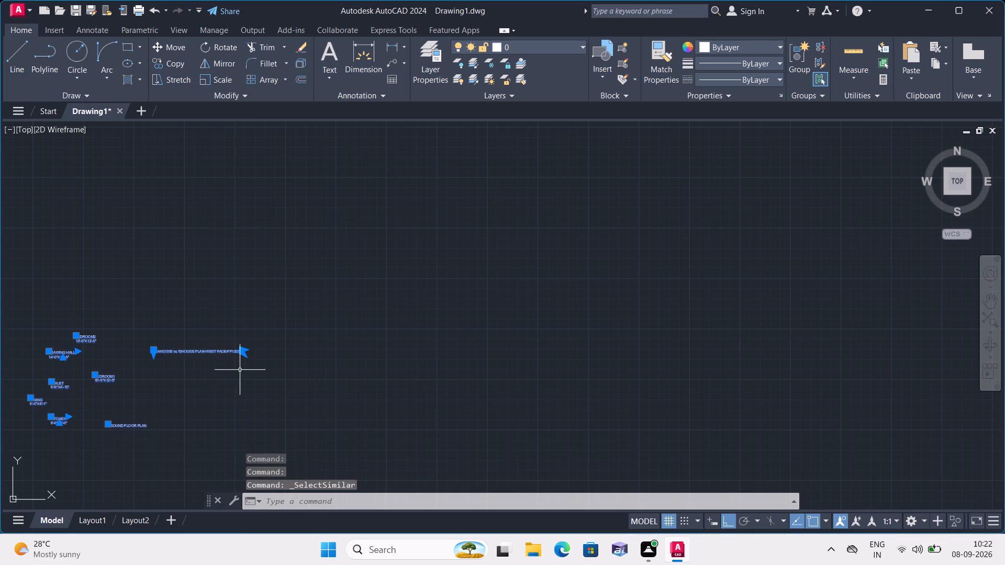
right_click(226, 322)
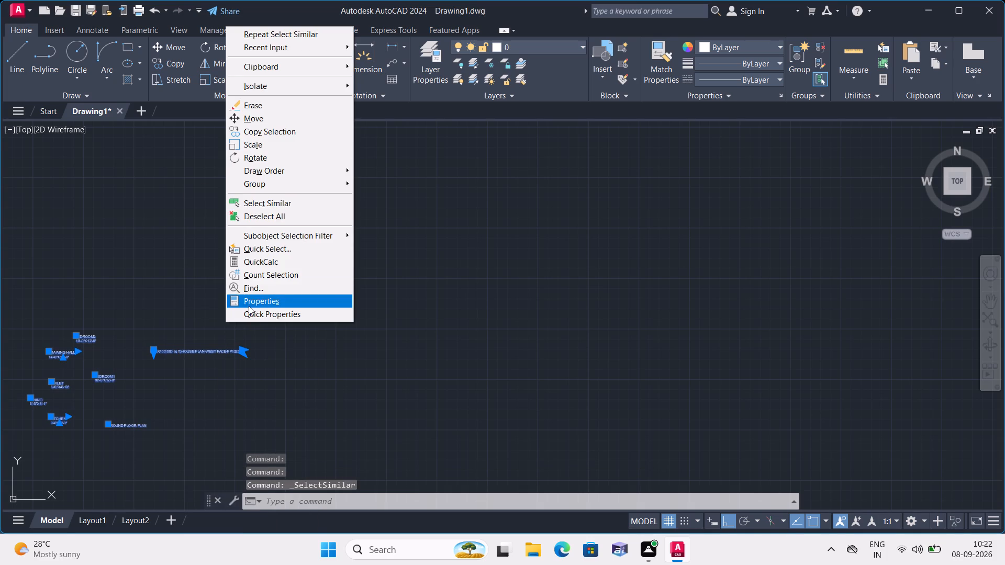
click(249, 306)
scroll(88, 317, down, 1)
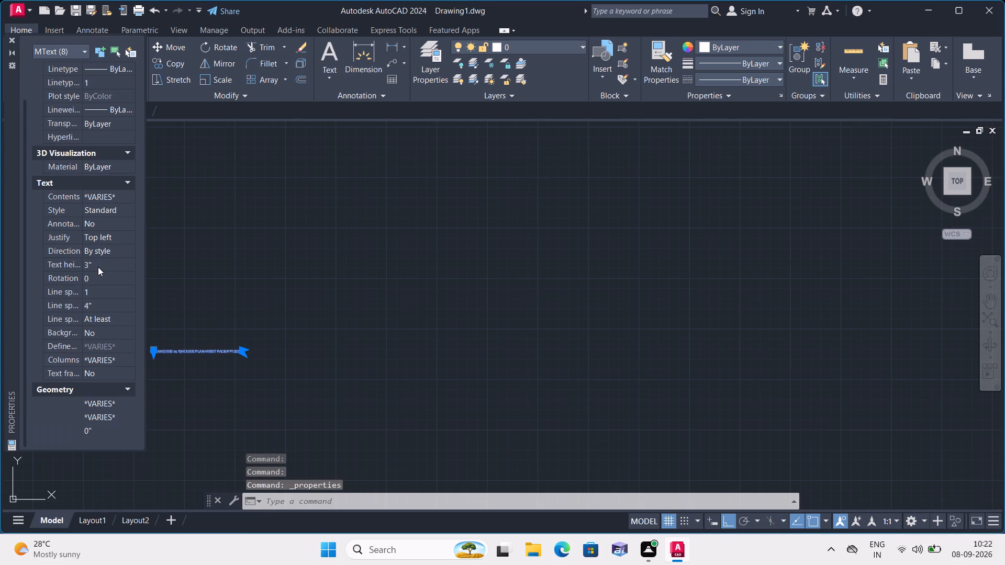
click(98, 267)
key(BackSpace)
text(6')
click(278, 343)
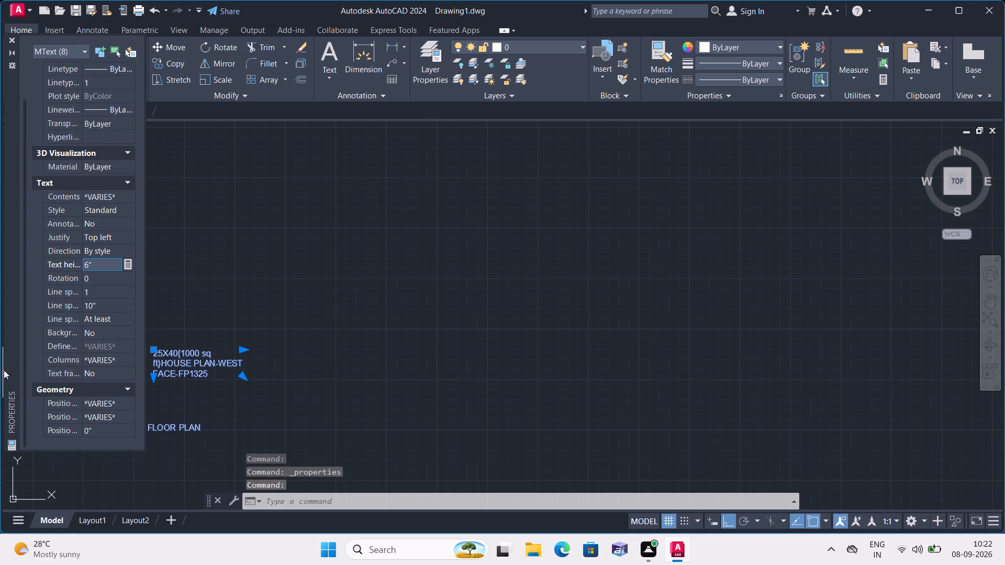
scroll(0, 368, down, 3)
click(9, 38)
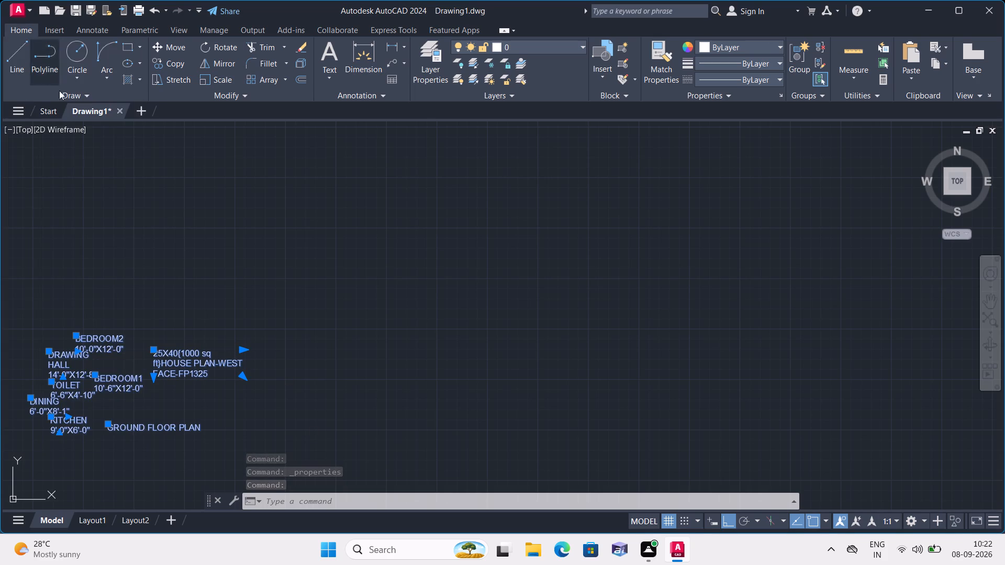
scroll(114, 499, down, 1)
scroll(152, 448, up, 1)
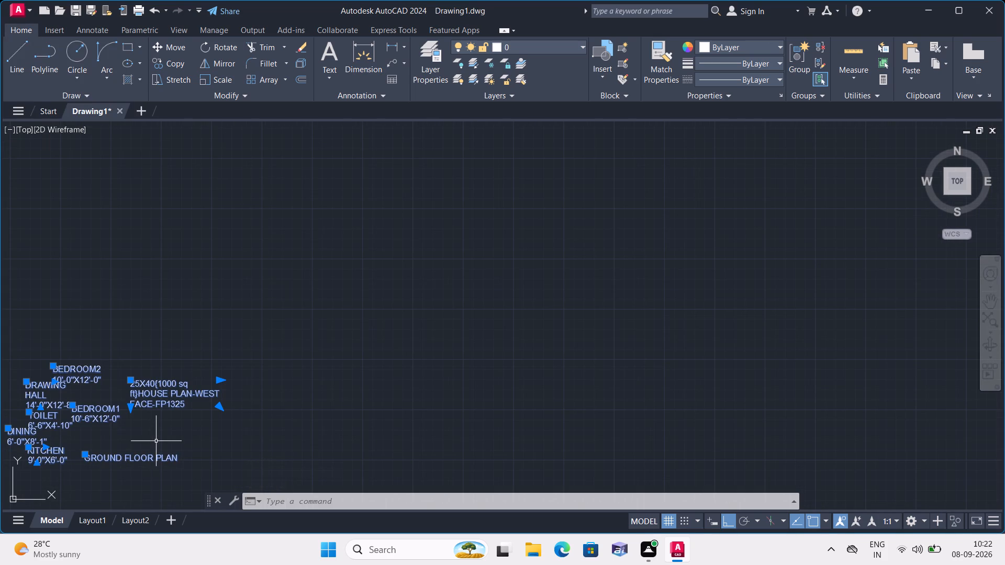
key(Escape)
Reopen the 25X40{1000 sq ft}HOUSE PLAN-WEST FACE-FP1325 note and widen its text frame until it fits on one line.
scroll(156, 441, up, 2)
scroll(153, 426, down, 2)
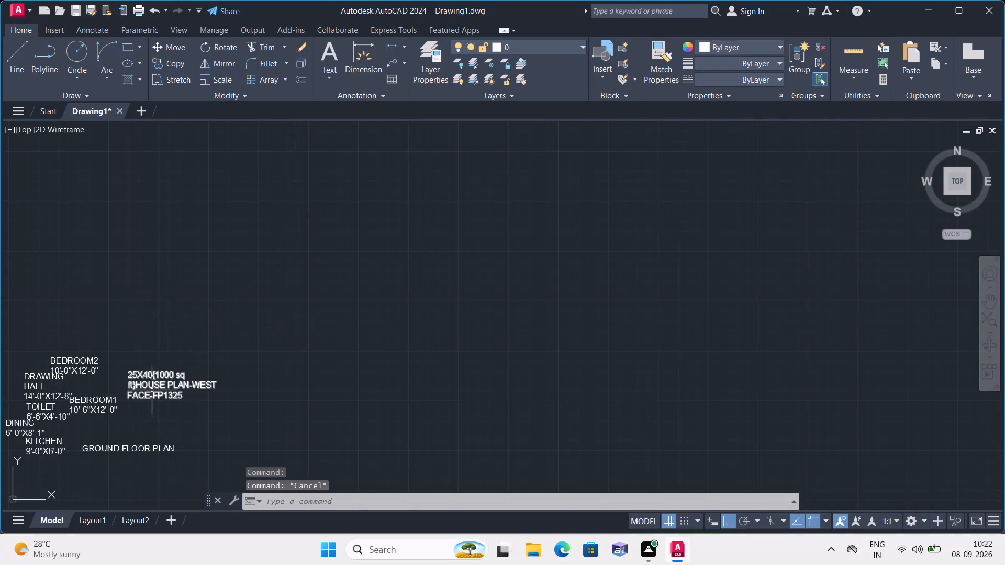
click(151, 385)
right_click(184, 335)
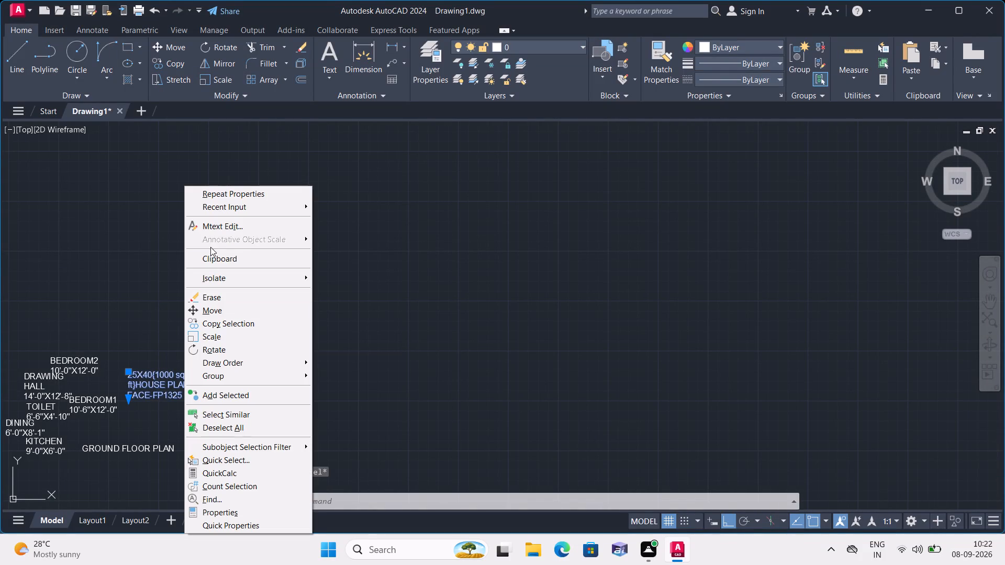
click(219, 224)
scroll(181, 413, up, 2)
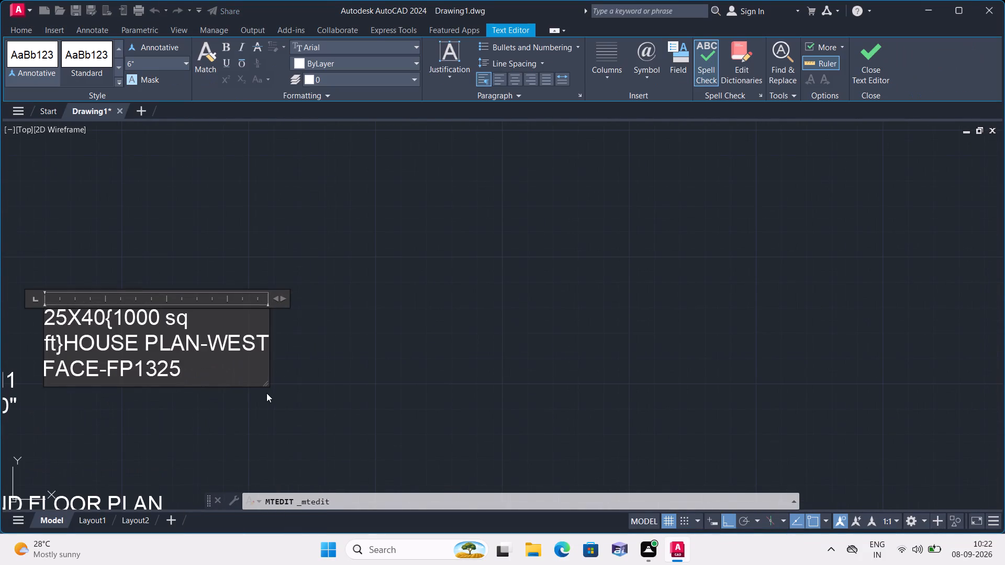
drag(266, 385, 490, 312)
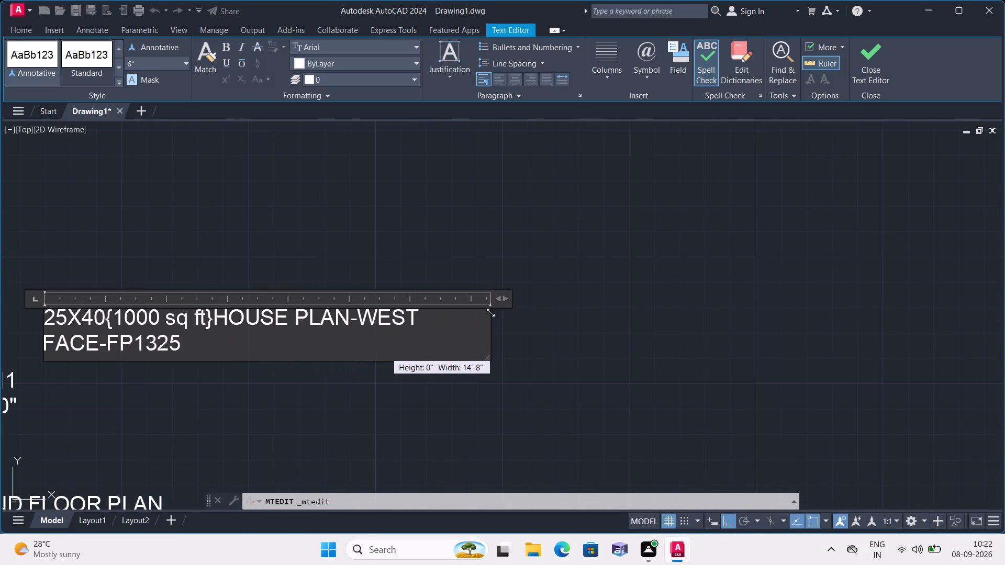
drag(490, 312, 601, 304)
click(575, 359)
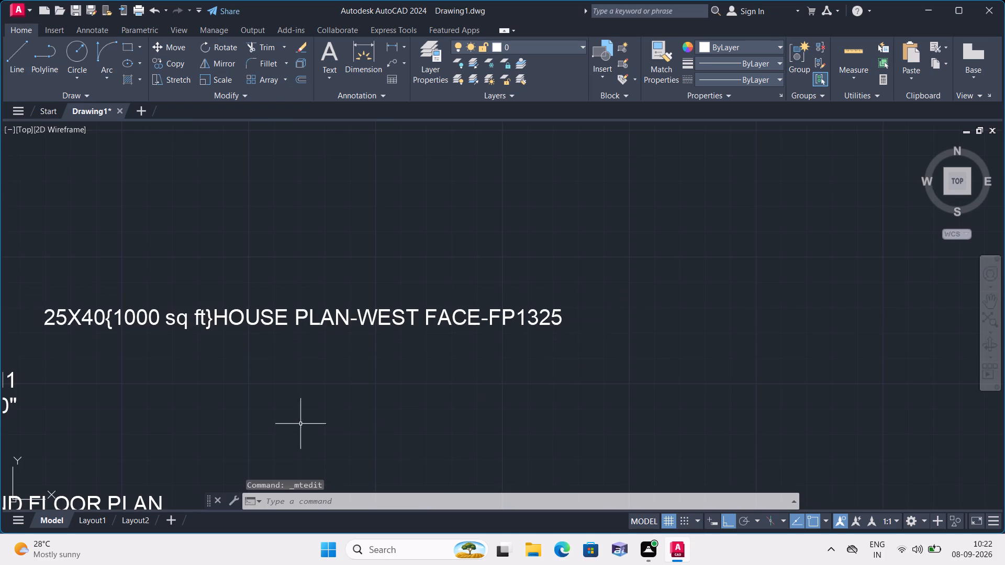
Turn Ortho mode off and move the 25X40 house plan note above the floor plan's top 25' dimension.
scroll(299, 422, down, 2)
middle_drag(280, 427, 281, 372)
scroll(281, 372, down, 1)
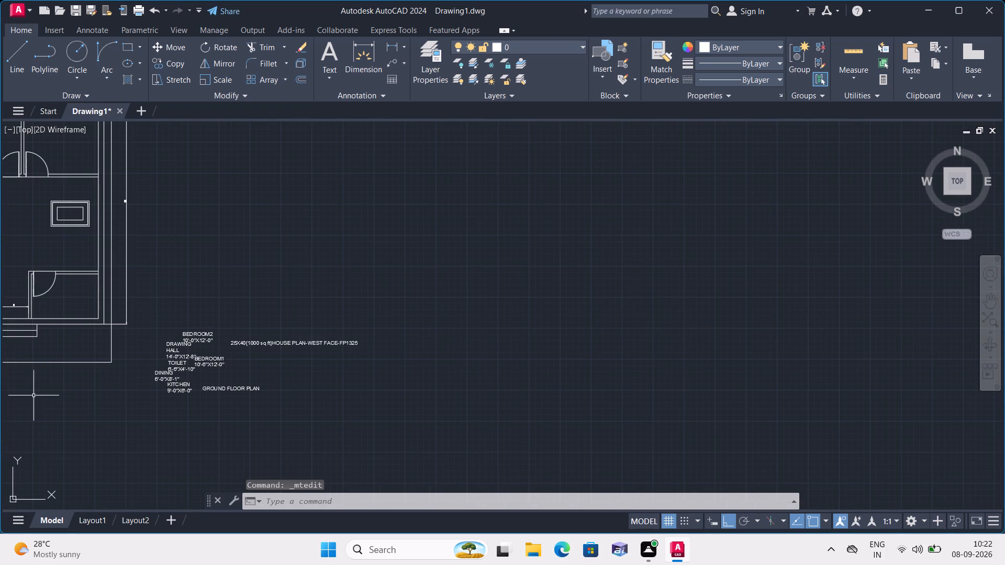
scroll(72, 400, down, 2)
scroll(119, 388, up, 2)
scroll(131, 402, down, 6)
scroll(25, 564, down, 4)
scroll(284, 519, down, 2)
middle_drag(177, 459, 354, 431)
scroll(362, 430, down, 1)
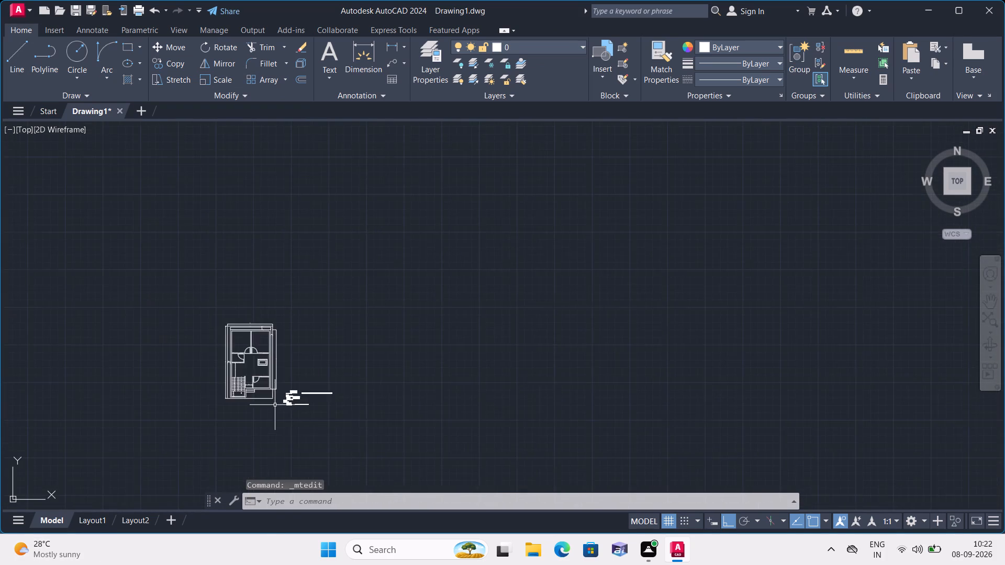
scroll(275, 404, up, 3)
scroll(253, 486, down, 2)
scroll(247, 564, down, 1)
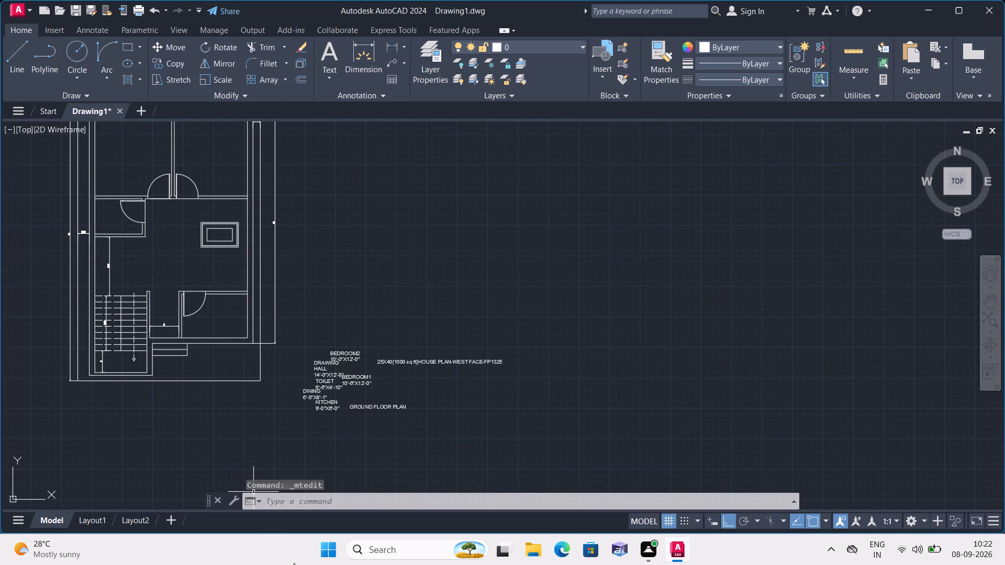
scroll(266, 428, down, 1)
middle_drag(299, 392, 361, 435)
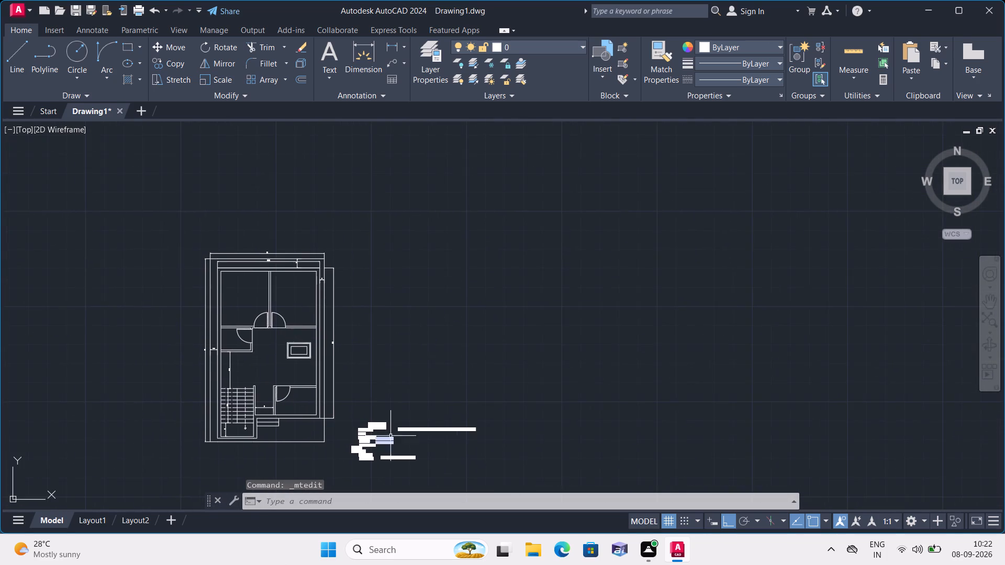
scroll(417, 446, up, 2)
click(396, 406)
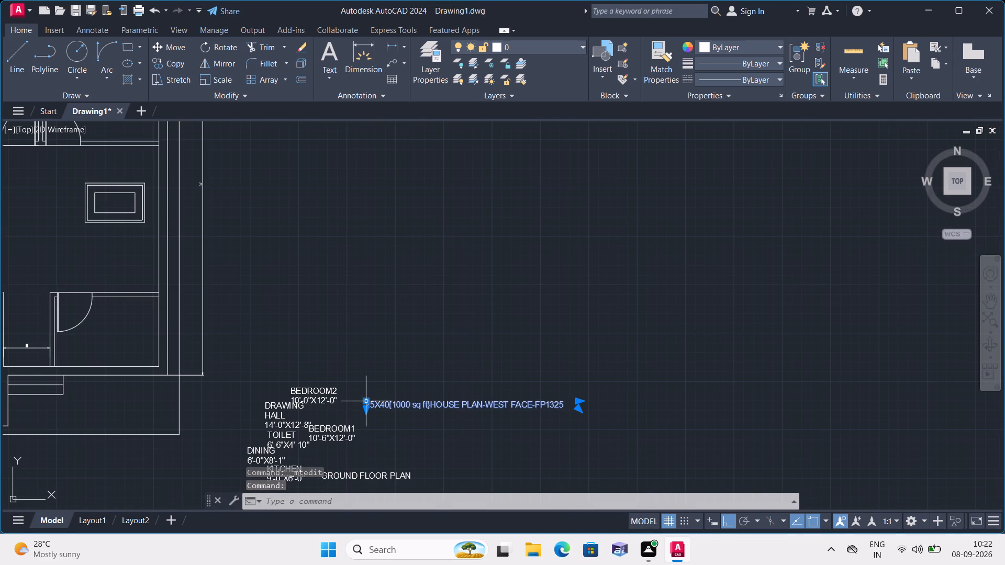
key(F8)
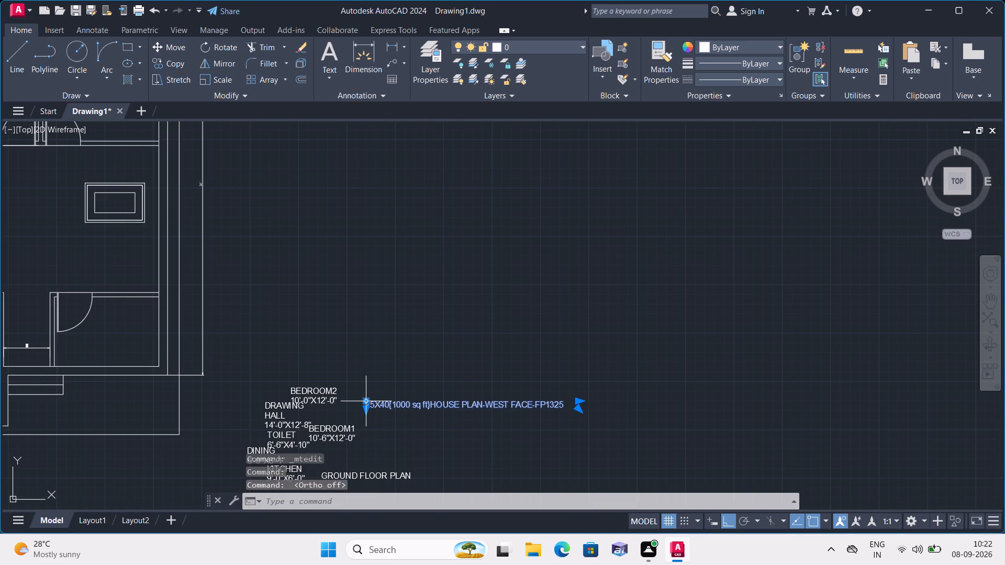
click(368, 402)
scroll(234, 258, down, 3)
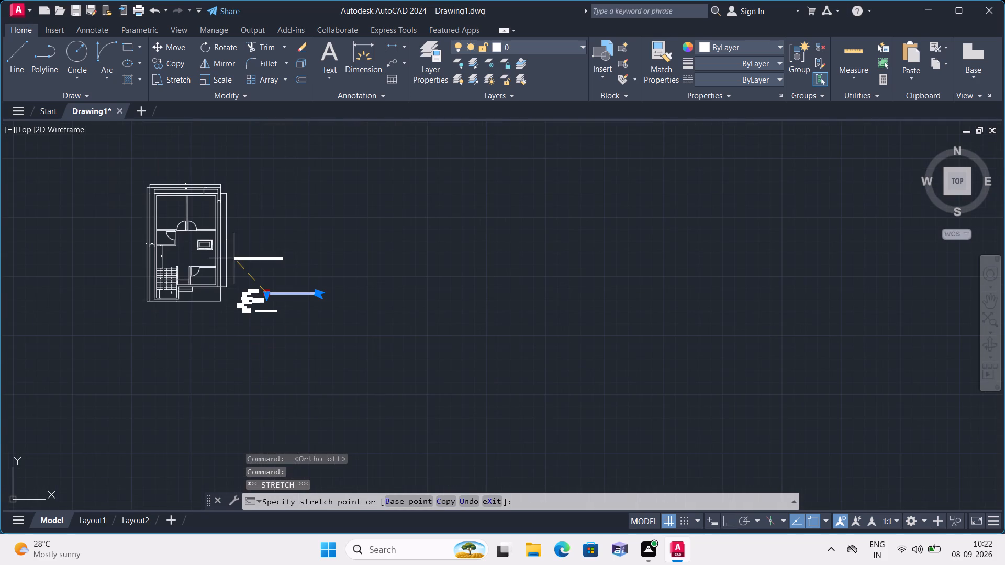
middle_drag(234, 258, 243, 262)
scroll(165, 190, up, 4)
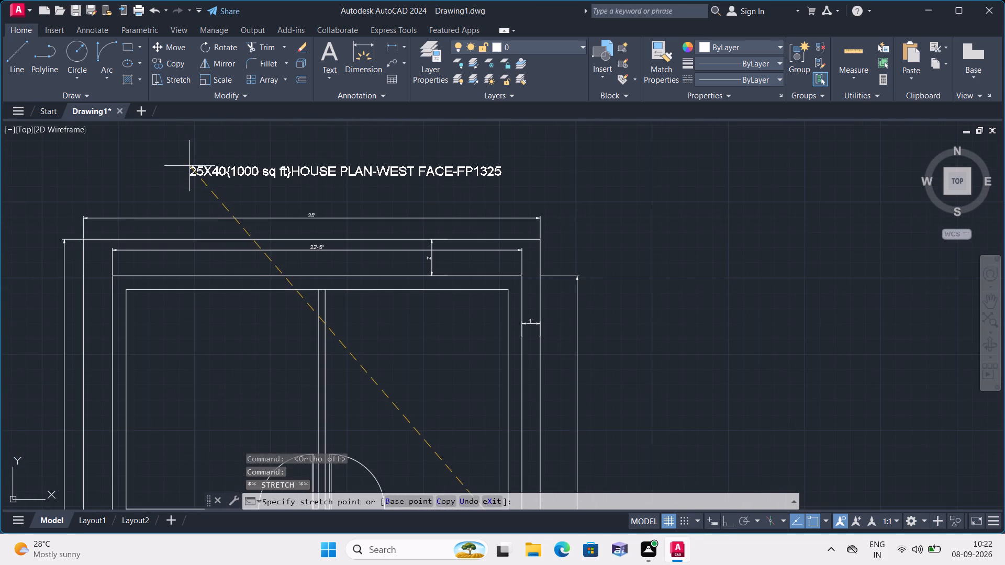
click(175, 178)
Move the BEDROOM2 10'-0"X12'-0" label into the upper-right bedroom of the plan, above its door.
scroll(307, 282, down, 2)
middle_drag(329, 371, 280, 249)
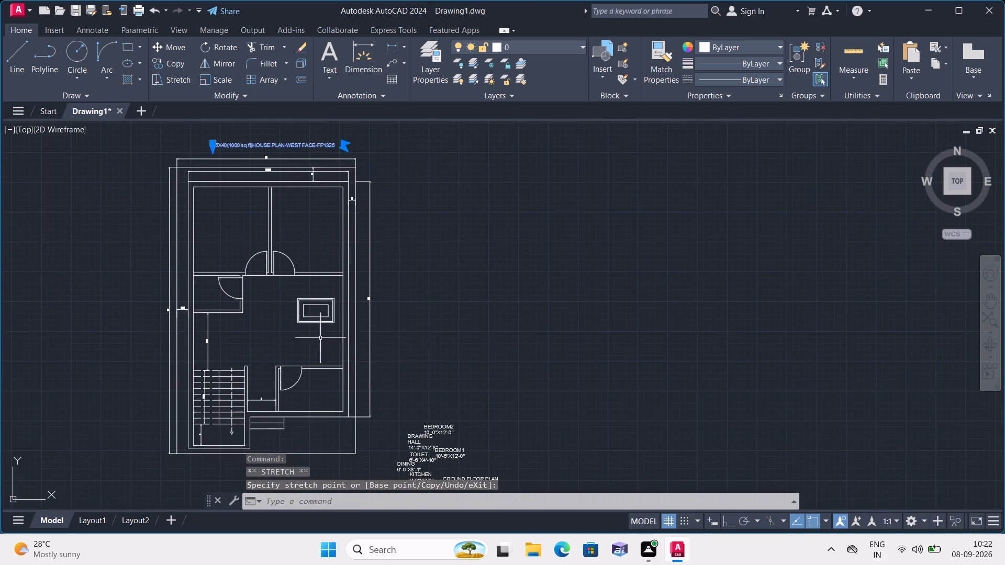
scroll(403, 416, up, 2)
click(465, 444)
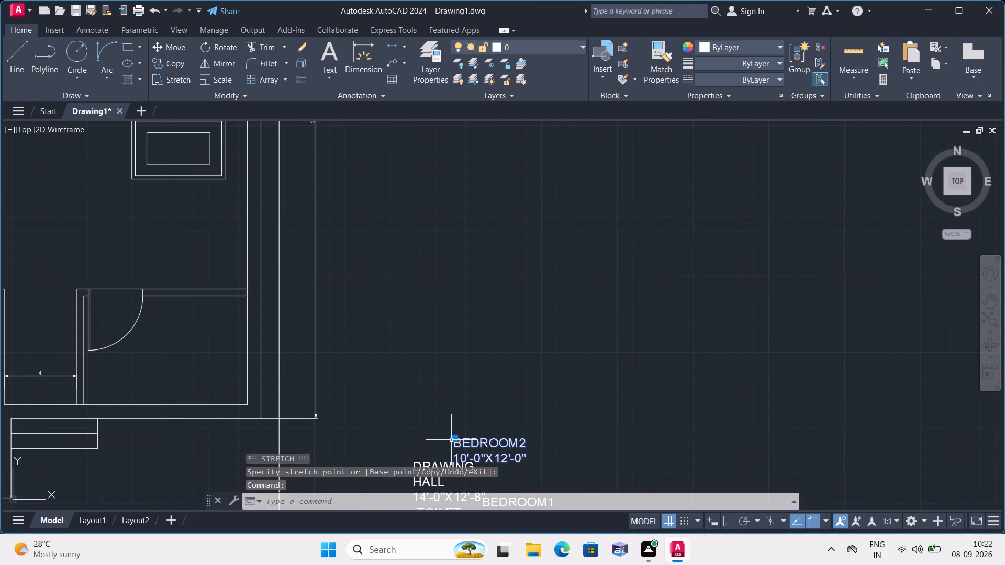
click(453, 439)
scroll(391, 404, down, 1)
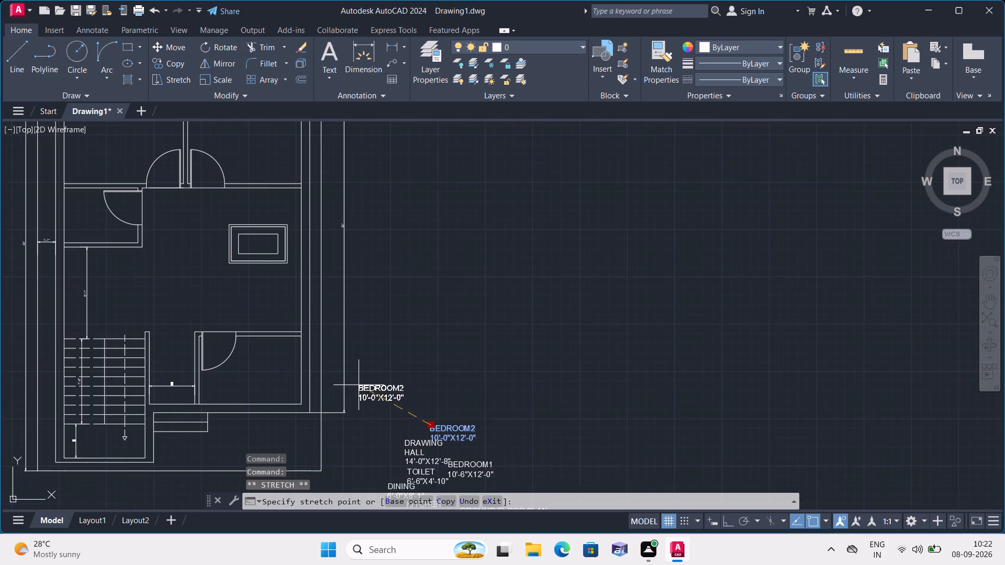
scroll(339, 382, down, 1)
middle_drag(339, 382, 422, 458)
scroll(374, 311, up, 1)
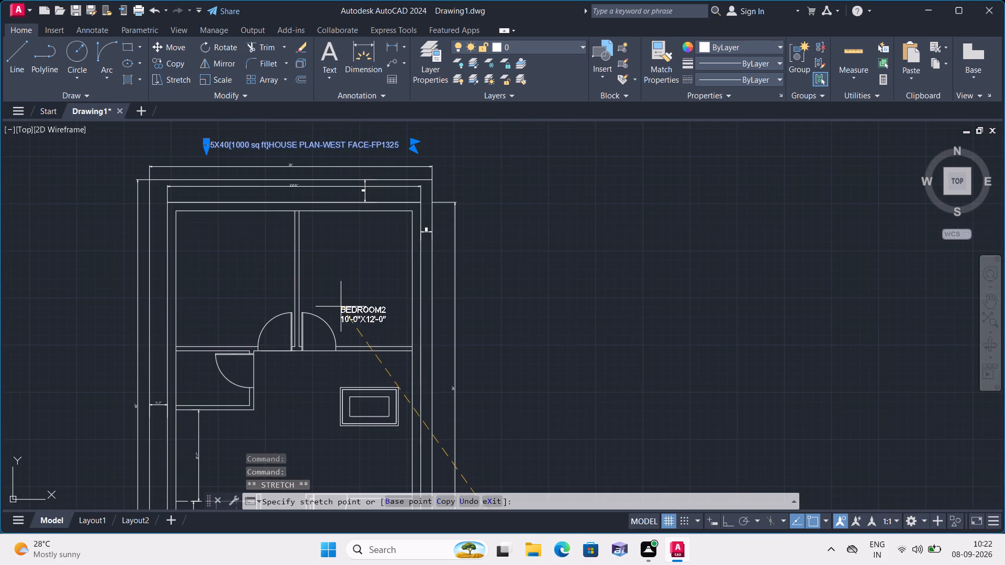
click(347, 313)
Move the DRAWING HALL 14'-0"X12'-8" label into the open hall between the toilet and the kitchen.
scroll(365, 324, down, 1)
middle_drag(486, 432, 410, 258)
scroll(446, 369, down, 1)
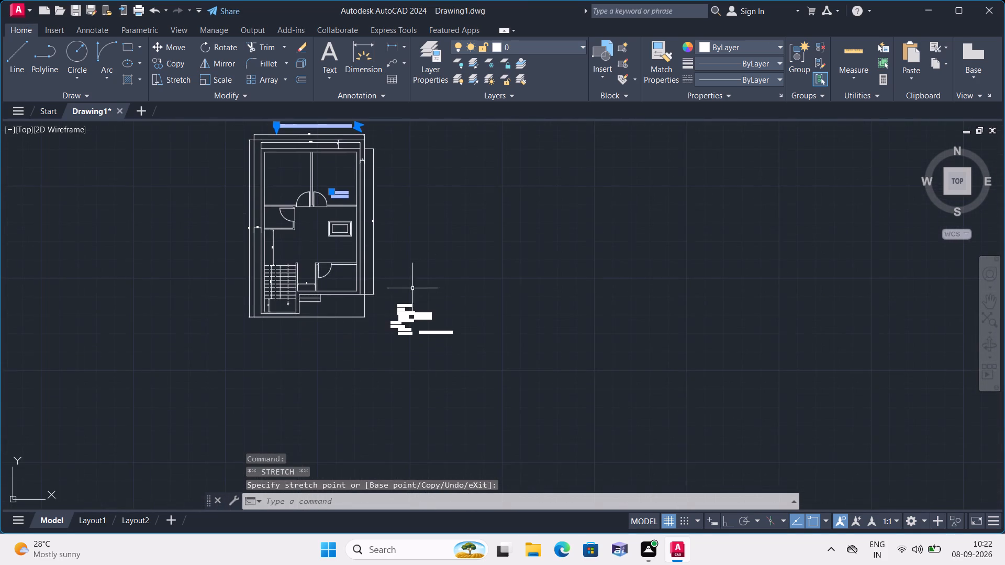
scroll(400, 313, up, 2)
click(399, 302)
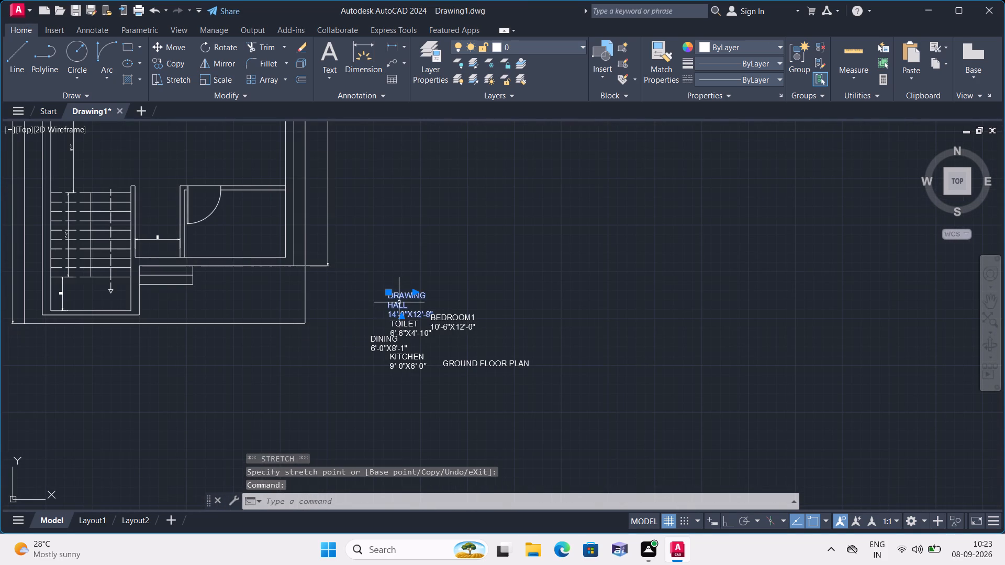
click(386, 293)
scroll(281, 258, down, 1)
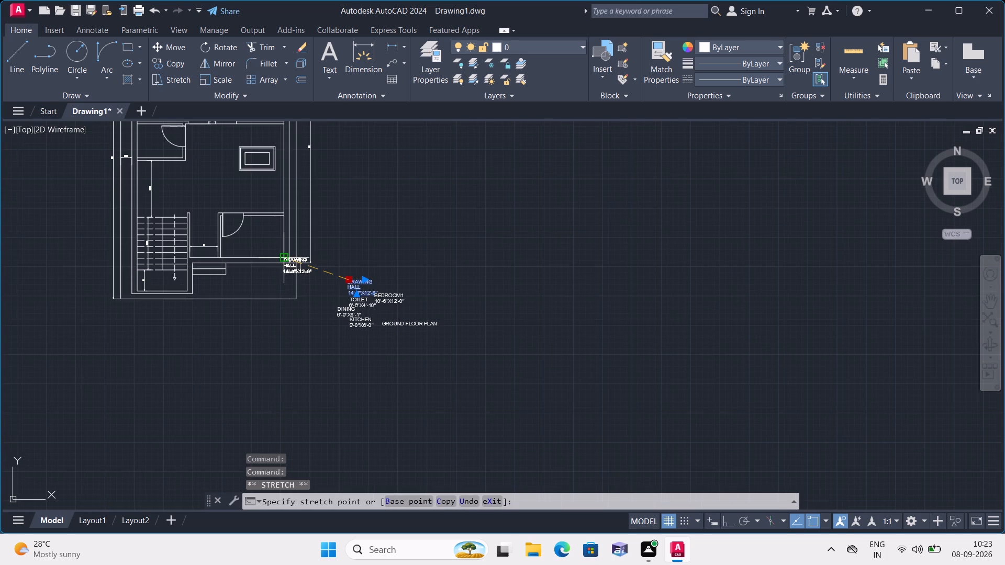
scroll(281, 258, down, 1)
middle_drag(325, 270, 420, 317)
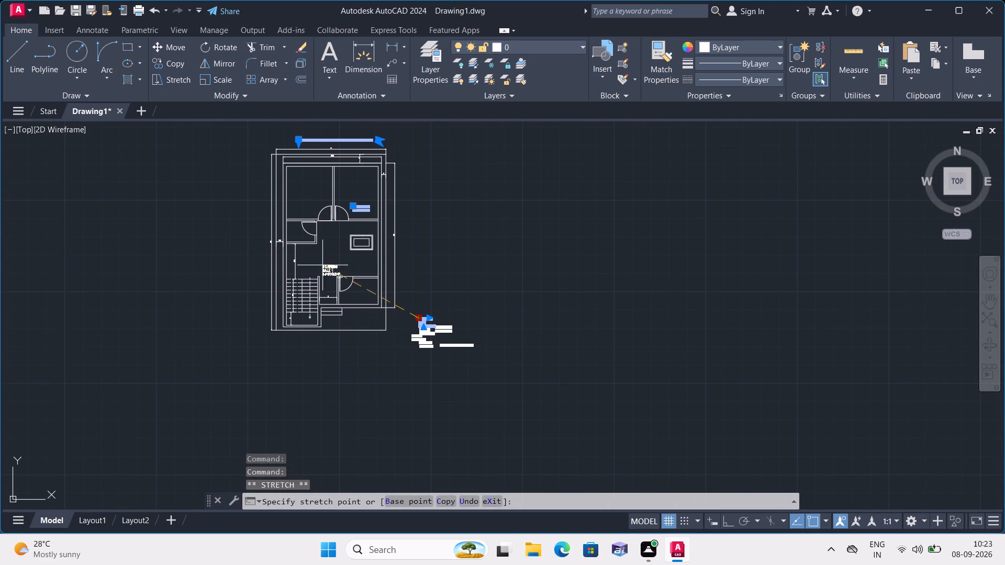
scroll(317, 262, up, 3)
click(327, 217)
Move the TOILET 6'-6"X4'-10" label into the small room on the plan's left side, below its door swing.
scroll(465, 396, down, 2)
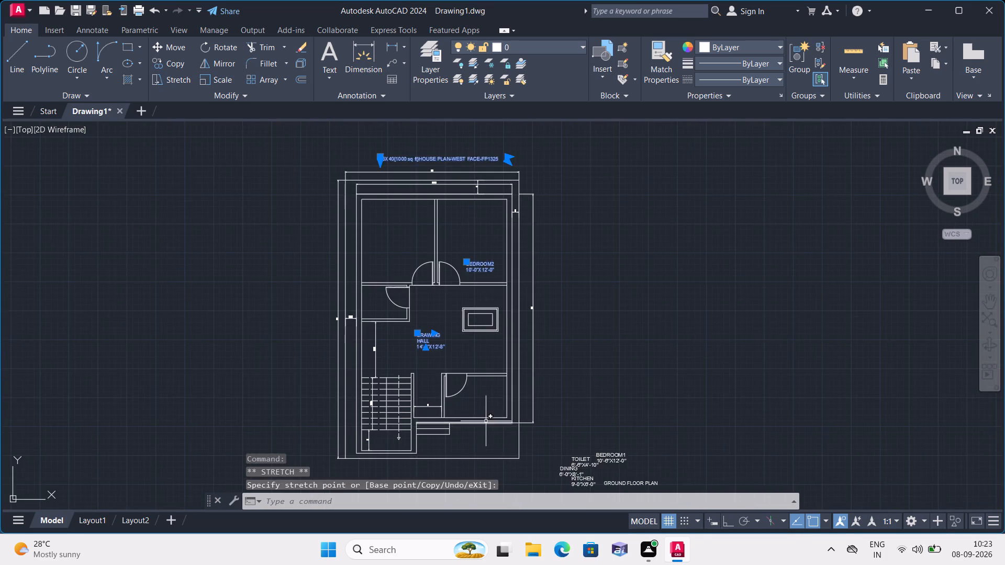
middle_drag(486, 421, 436, 346)
scroll(485, 367, up, 2)
click(601, 417)
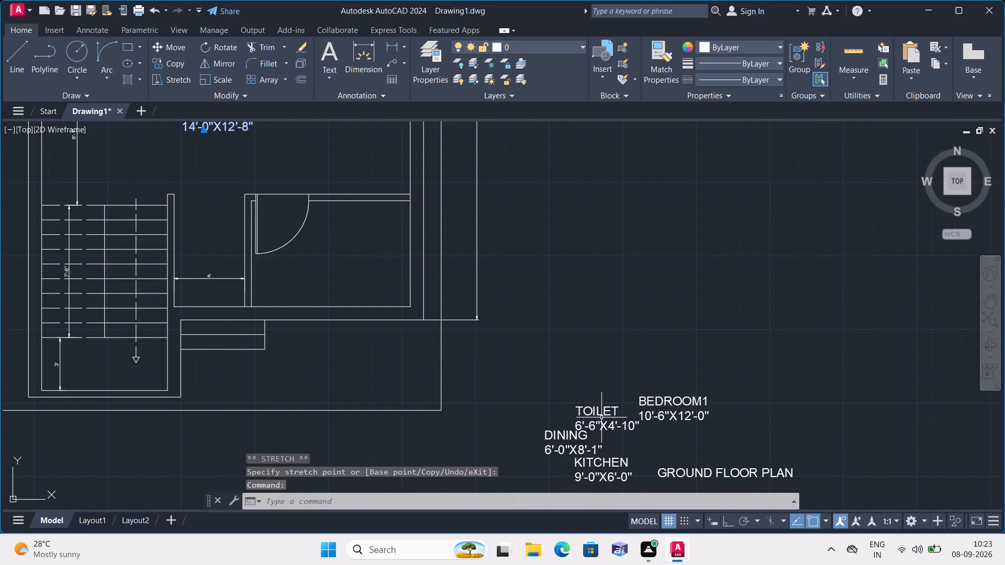
click(573, 408)
scroll(261, 278, down, 3)
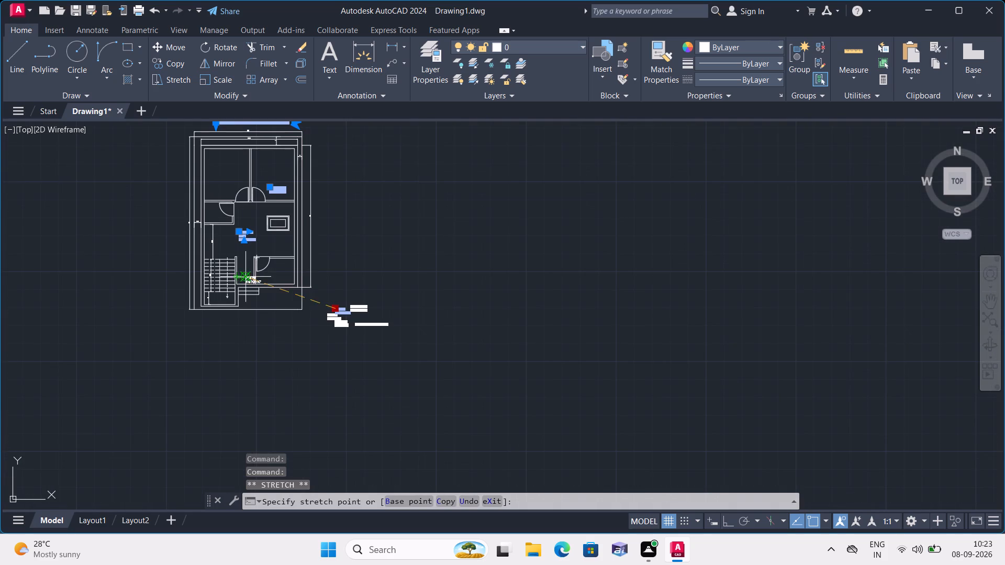
middle_drag(317, 359, 330, 370)
scroll(208, 205, up, 4)
scroll(293, 297, up, 1)
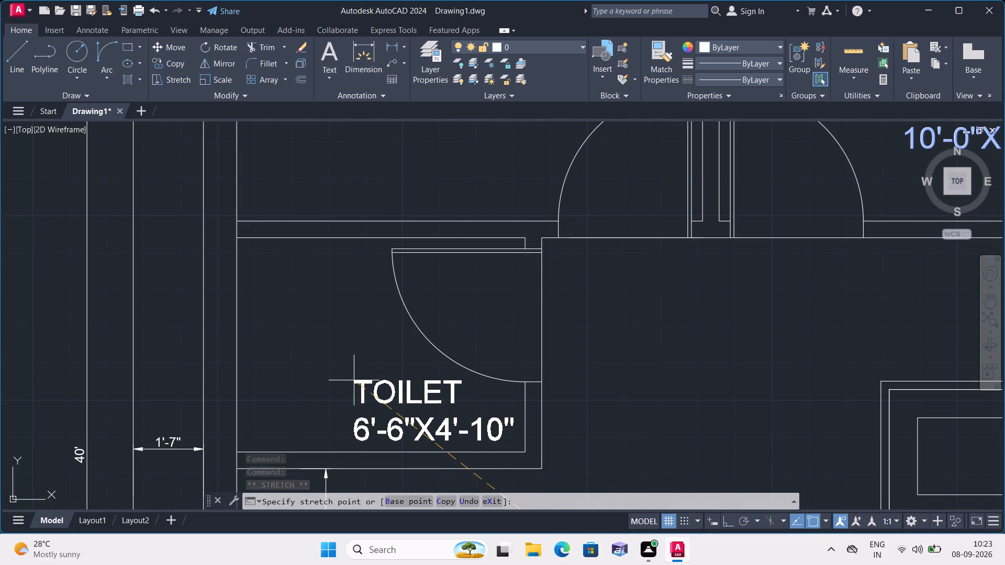
click(361, 380)
Move the BEDROOM1 10'-6"X12'-0" label into the upper-left bedroom of the plan, beside its door swing.
scroll(343, 365, down, 3)
middle_drag(346, 371, 275, 270)
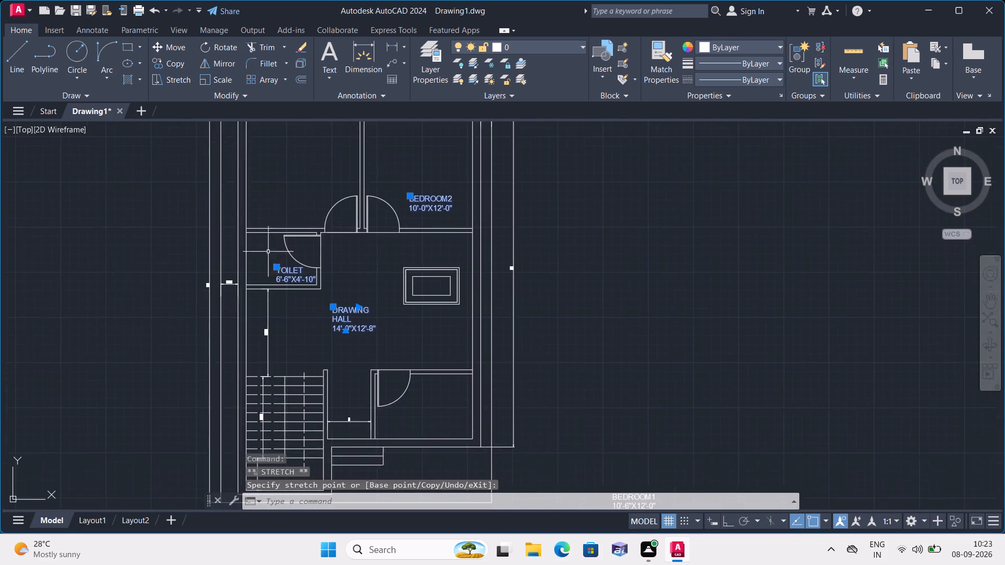
scroll(412, 389, down, 2)
scroll(548, 461, up, 4)
click(428, 391)
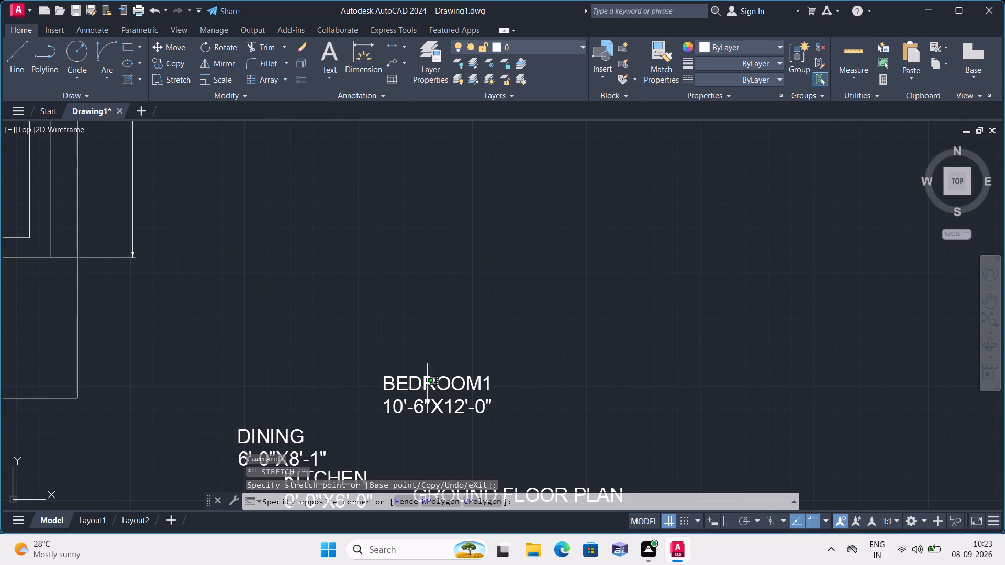
click(426, 384)
click(386, 377)
scroll(333, 349, down, 2)
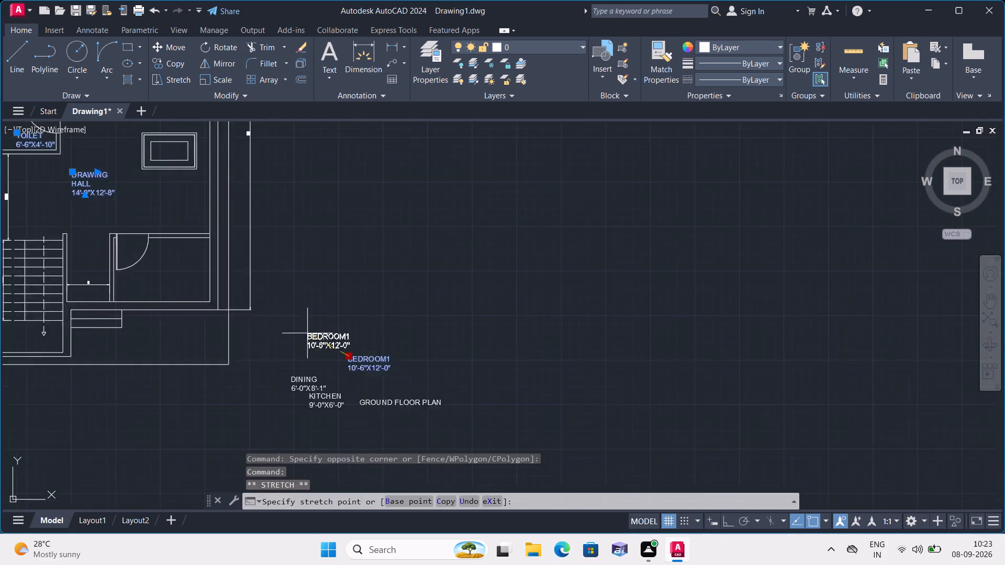
scroll(304, 333, down, 1)
middle_drag(281, 346, 389, 431)
scroll(241, 239, up, 3)
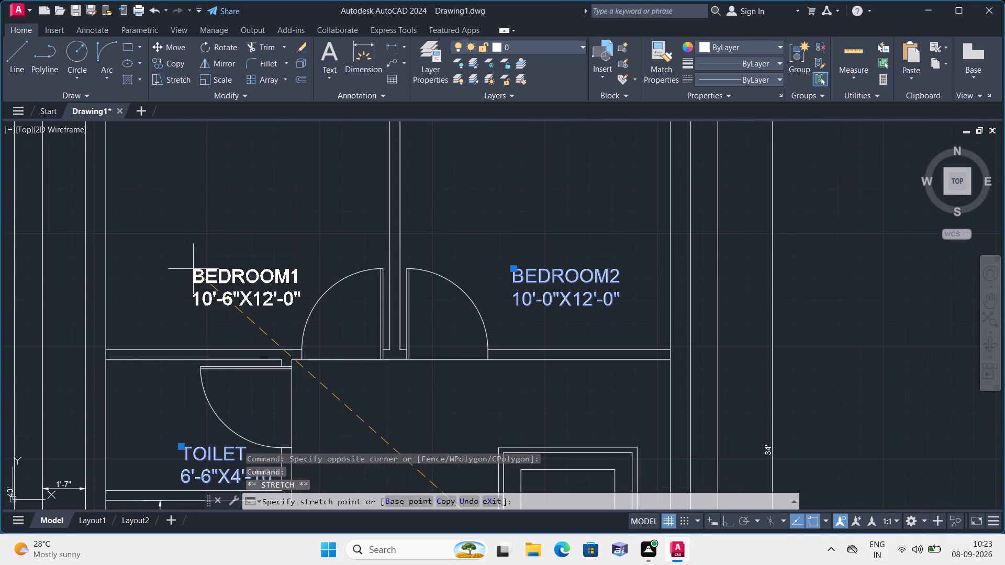
click(170, 291)
Move the GROUND FLOOR PLAN title to just below the floor plan's bottom boundary line, roughly centred under the plan.
scroll(352, 381, down, 1)
middle_drag(389, 421, 310, 247)
scroll(338, 322, down, 2)
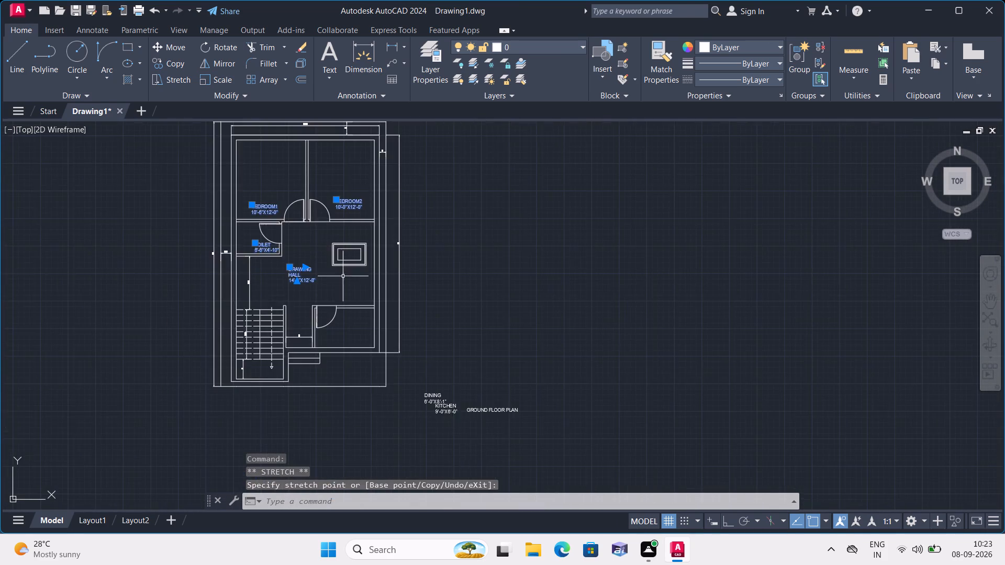
scroll(485, 448, up, 2)
click(476, 360)
click(440, 355)
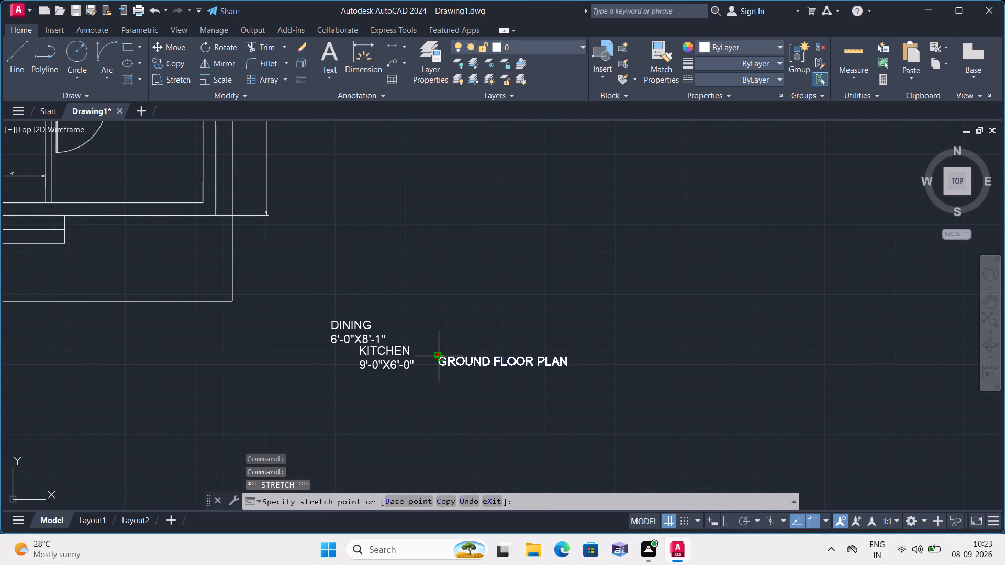
scroll(358, 367, down, 2)
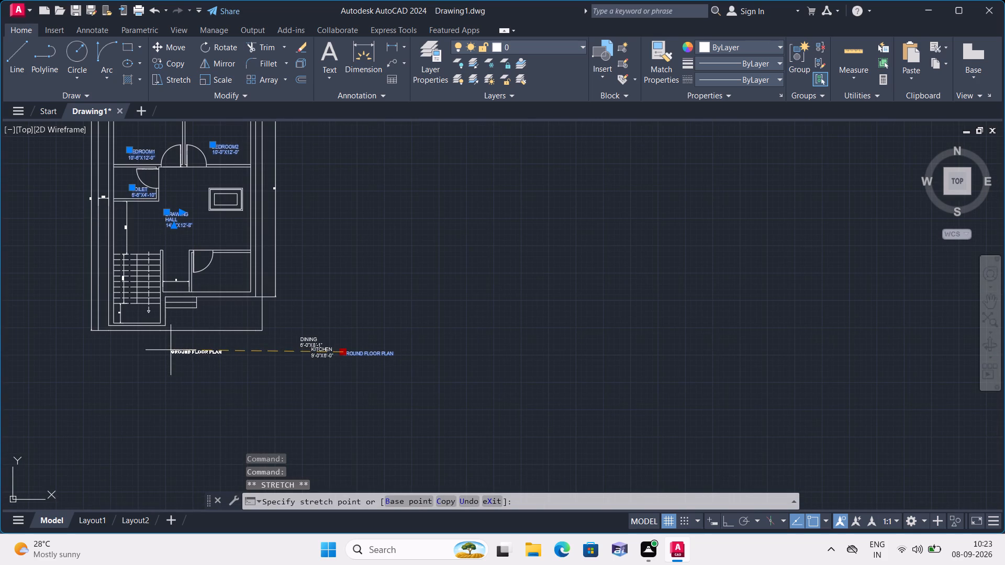
click(171, 350)
Move the DINING 6'-0"X8'-1" label into the space directly above the staircase, next to the plan's left wall.
scroll(288, 348, up, 2)
click(328, 330)
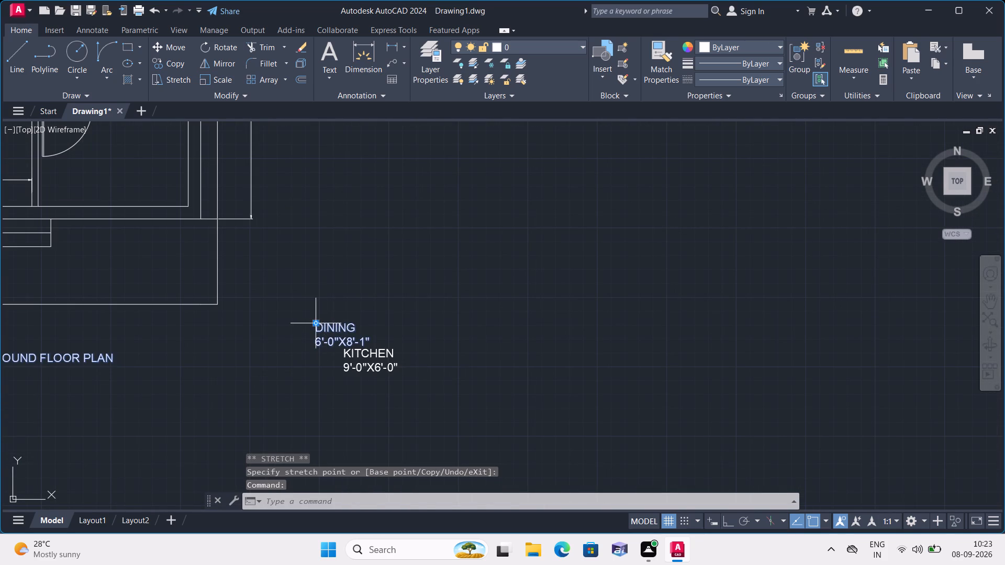
click(316, 323)
scroll(161, 248, down, 1)
middle_drag(168, 255, 259, 302)
scroll(171, 257, down, 1)
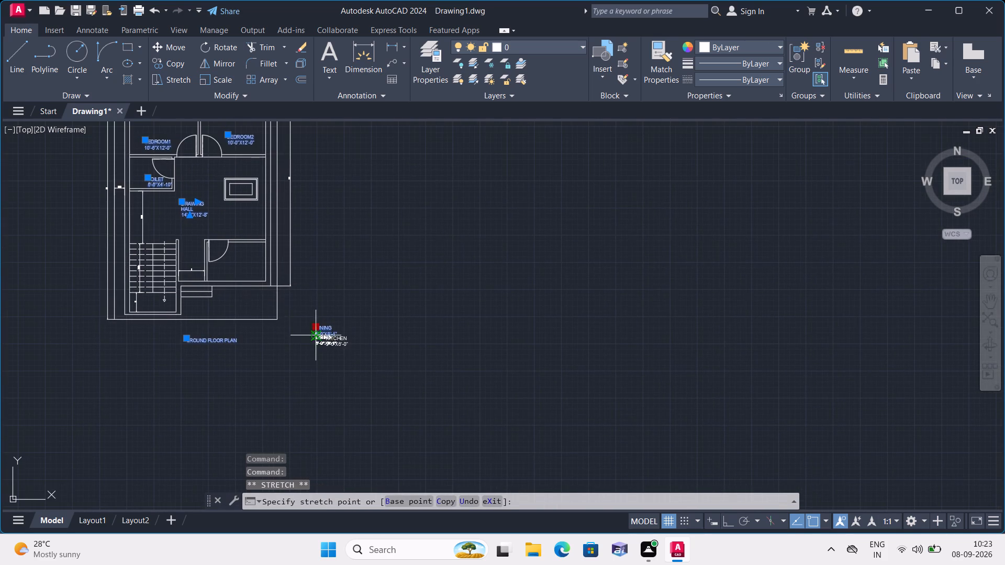
scroll(151, 233, up, 3)
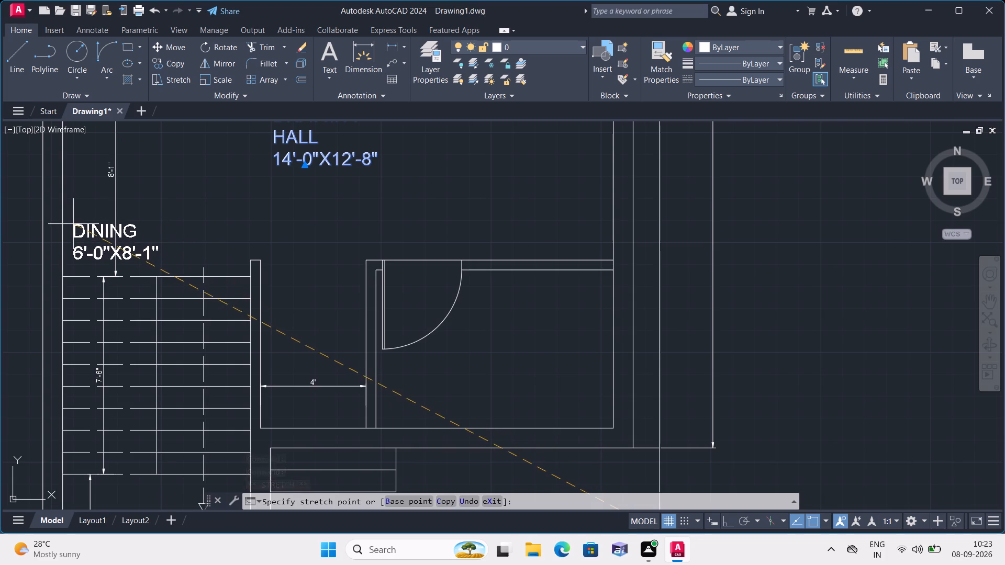
click(72, 226)
Move the KITCHEN 9'-0"X6'-0" label into the lower-right room beside its door swing and clear the selection.
scroll(470, 435, down, 1)
middle_drag(507, 449, 449, 310)
scroll(507, 449, down, 1)
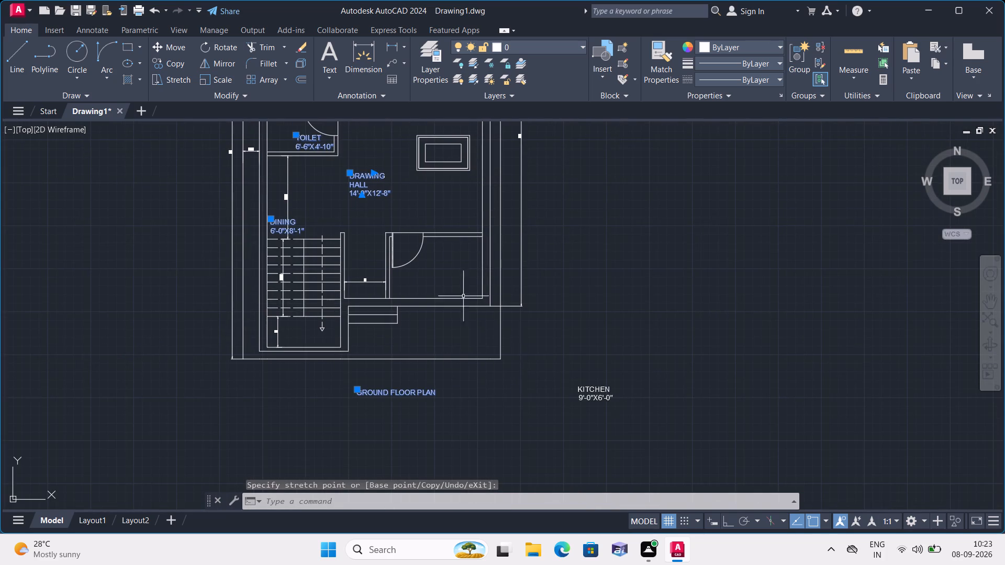
scroll(624, 389, up, 1)
click(576, 393)
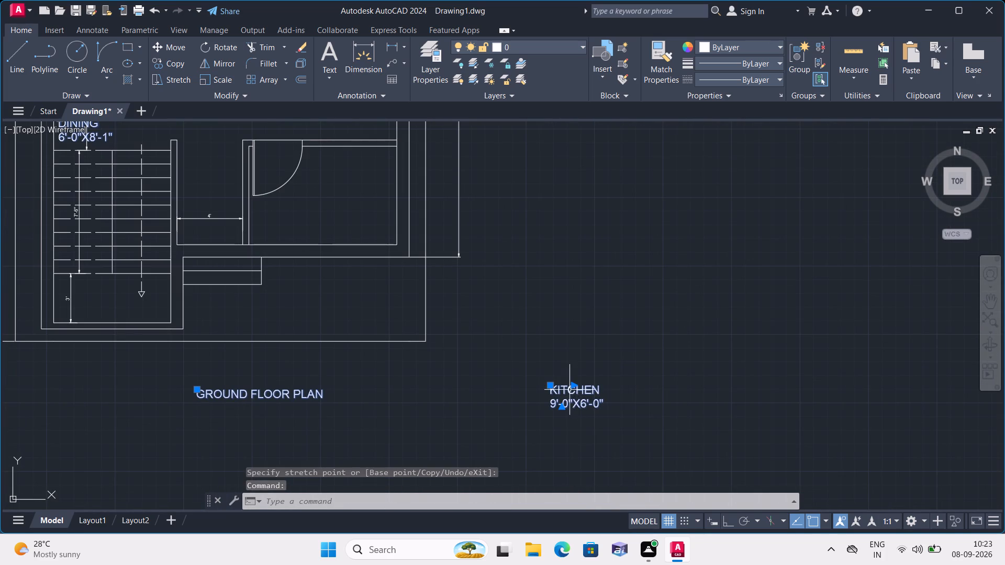
click(550, 386)
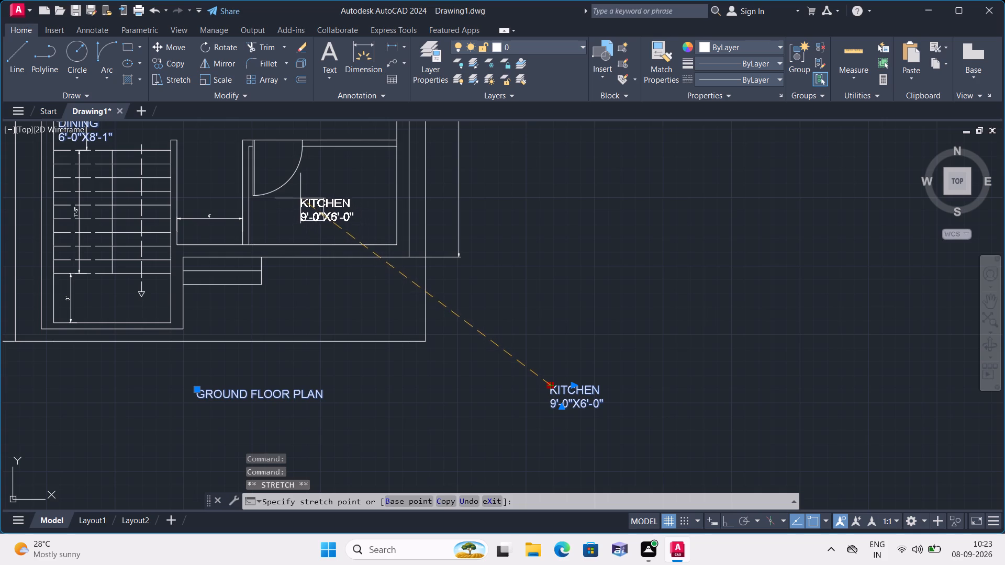
click(302, 175)
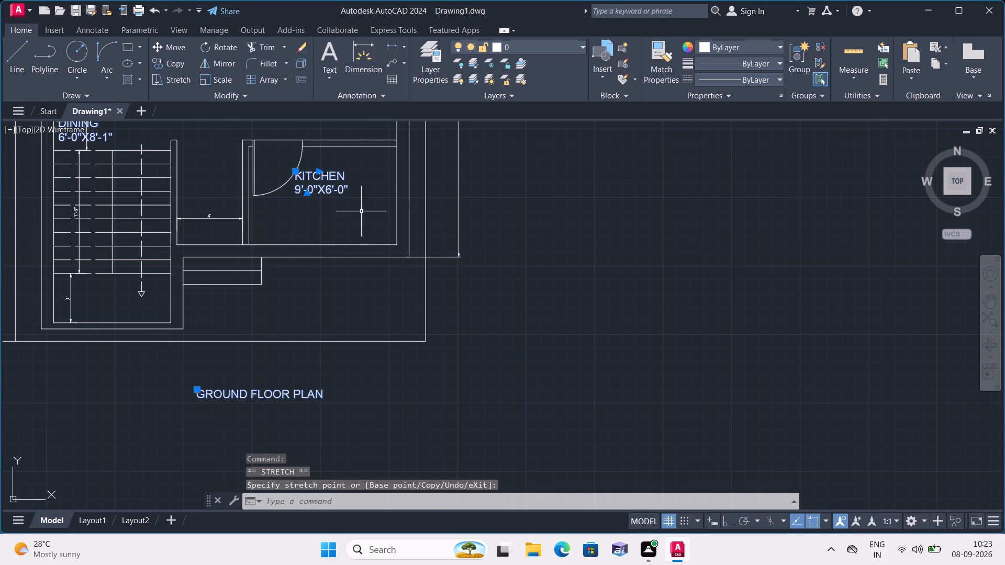
key(Escape)
Add 3" high multiline text reading UP just above the top of the stair's dashed direction line.
scroll(385, 292, down, 1)
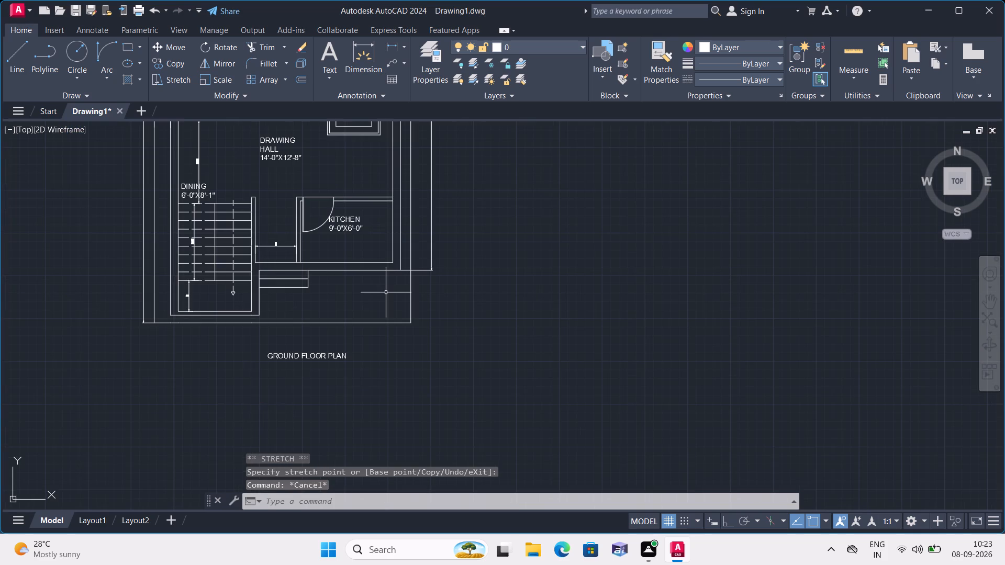
scroll(352, 306, down, 1)
scroll(165, 303, up, 1)
scroll(382, 278, up, 2)
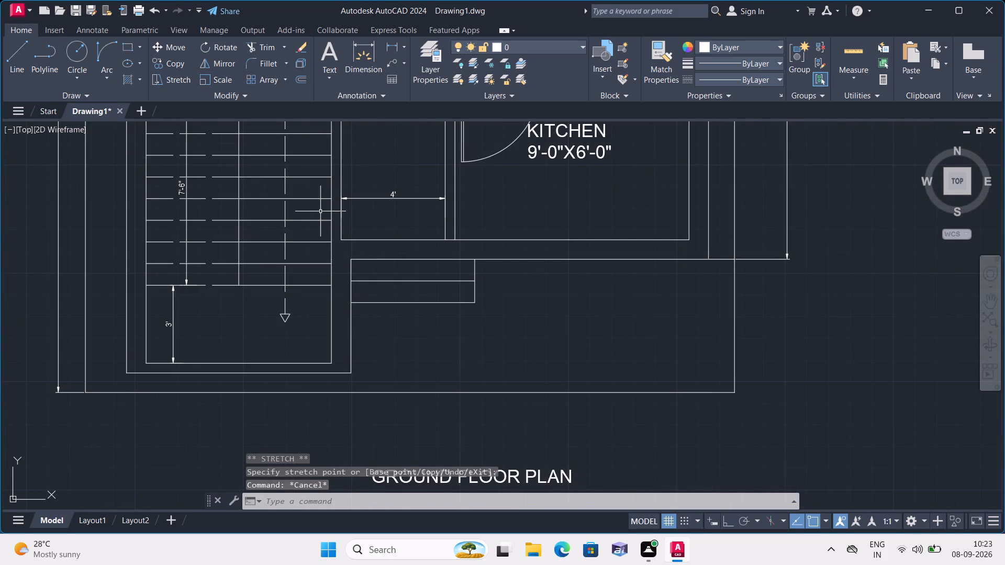
scroll(284, 184, down, 1)
middle_drag(271, 176, 322, 389)
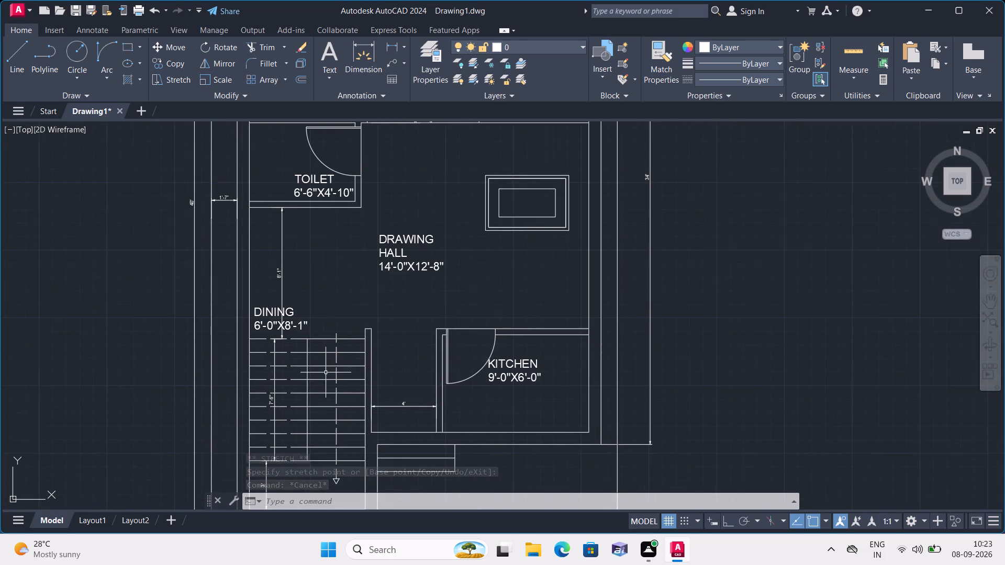
scroll(337, 329, up, 2)
text(MT)
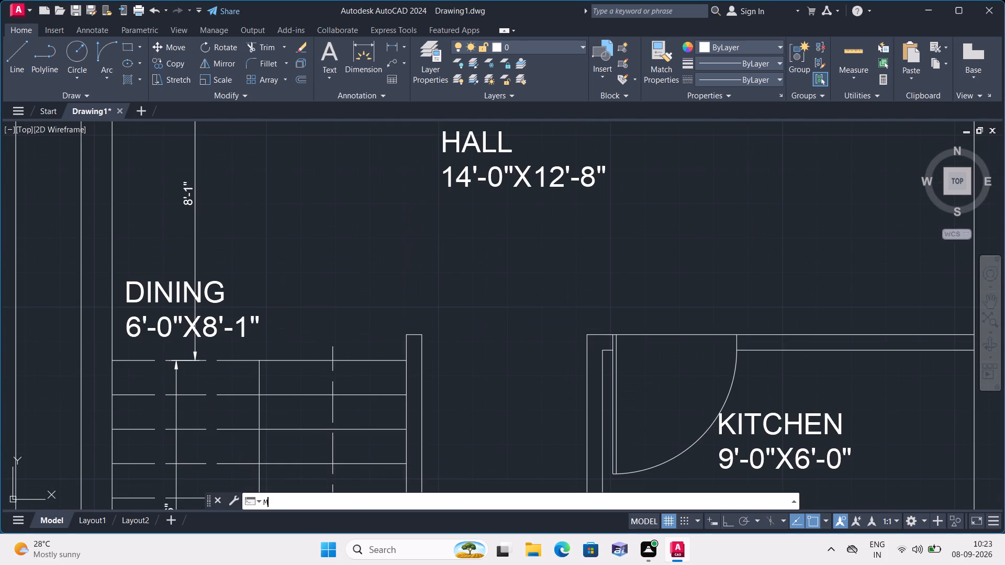
key(space)
double_click(338, 322)
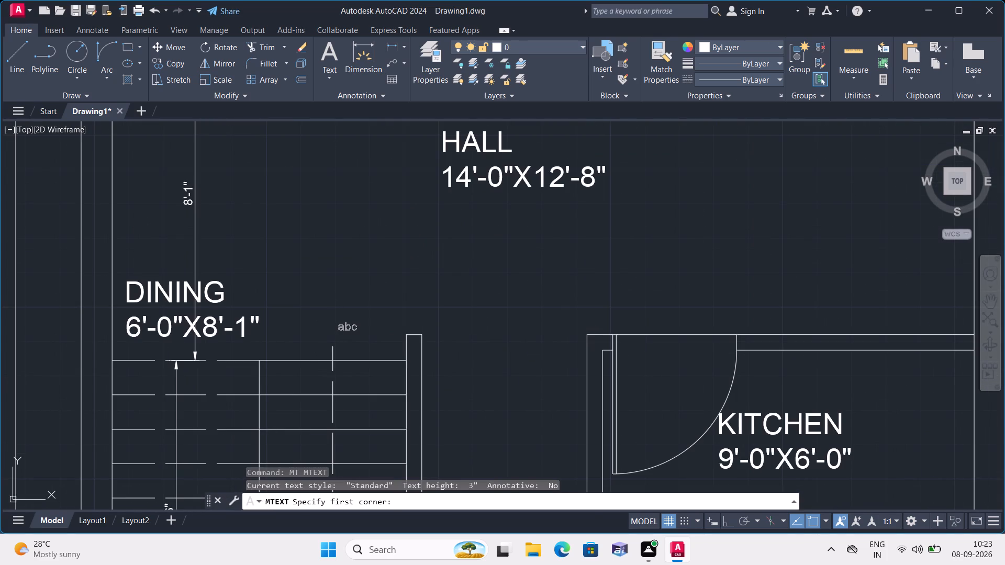
click(340, 318)
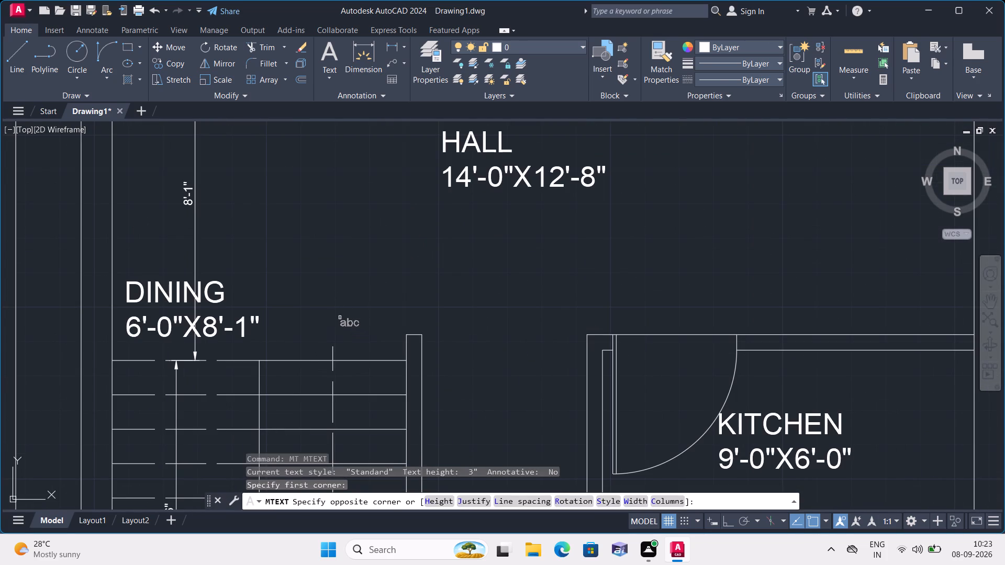
click(340, 317)
text(UP)
scroll(348, 303, up, 1)
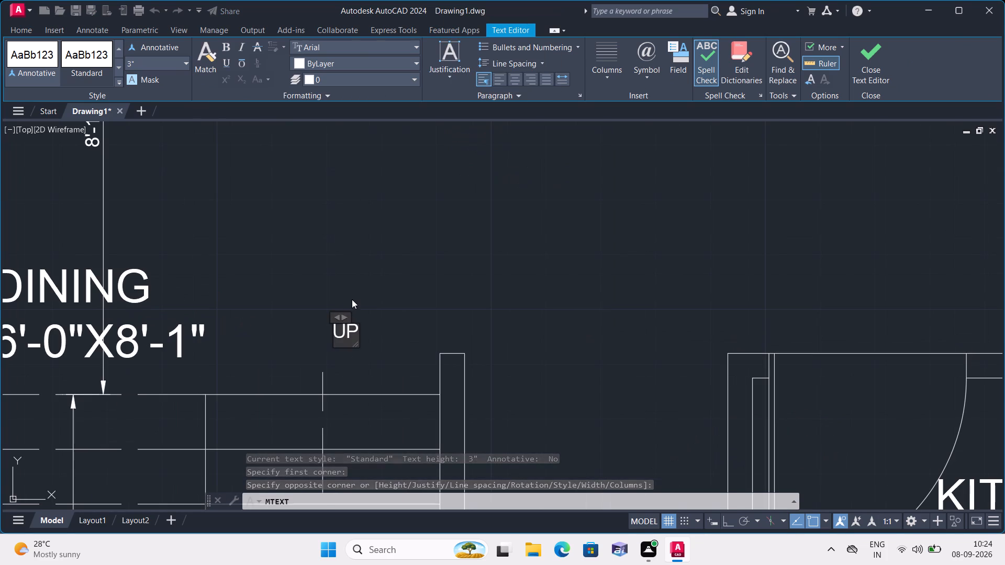
click(353, 300)
Enclose the UP text in a variable-size circle with TCIRCLE, using a distance offset factor of 0.1.
click(342, 332)
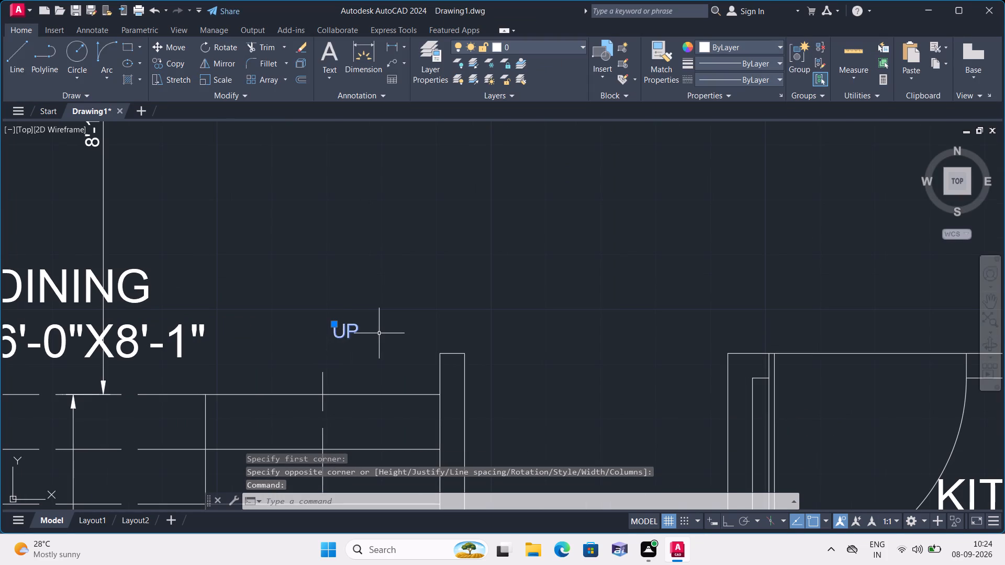
key(Escape)
text(tci)
key(space)
click(343, 331)
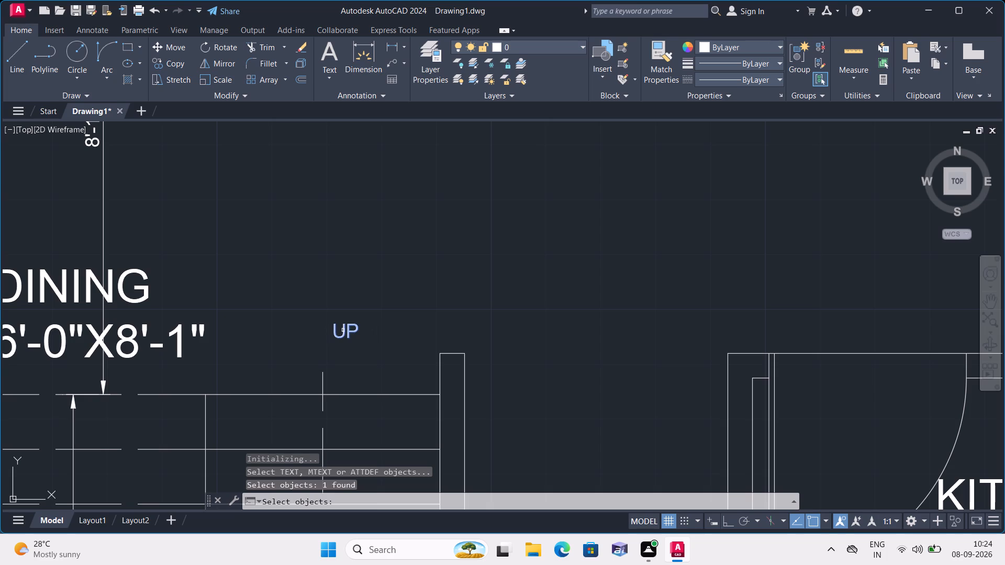
key(space)
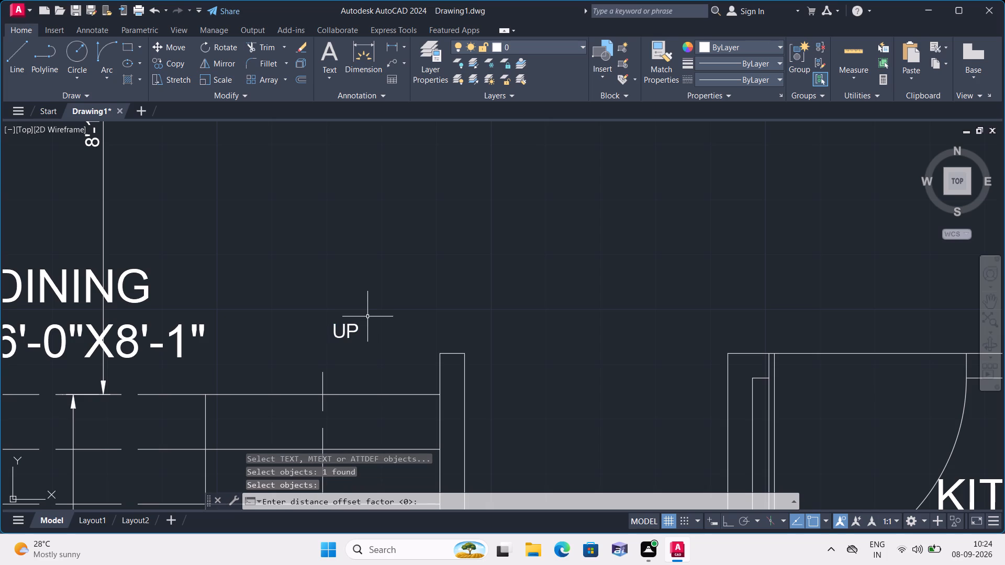
text(0.1)
key(space)
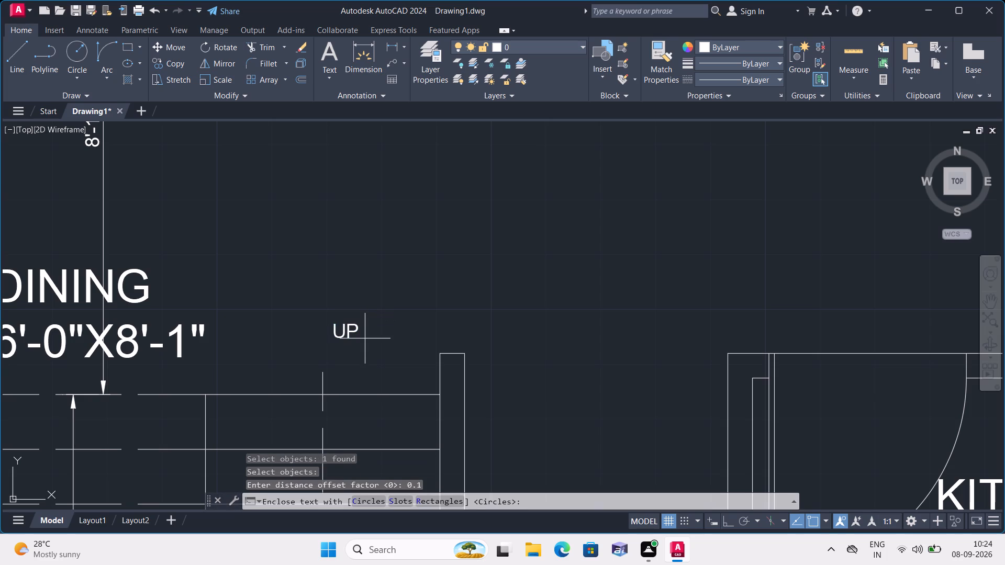
text(c)
key(space)
text(v)
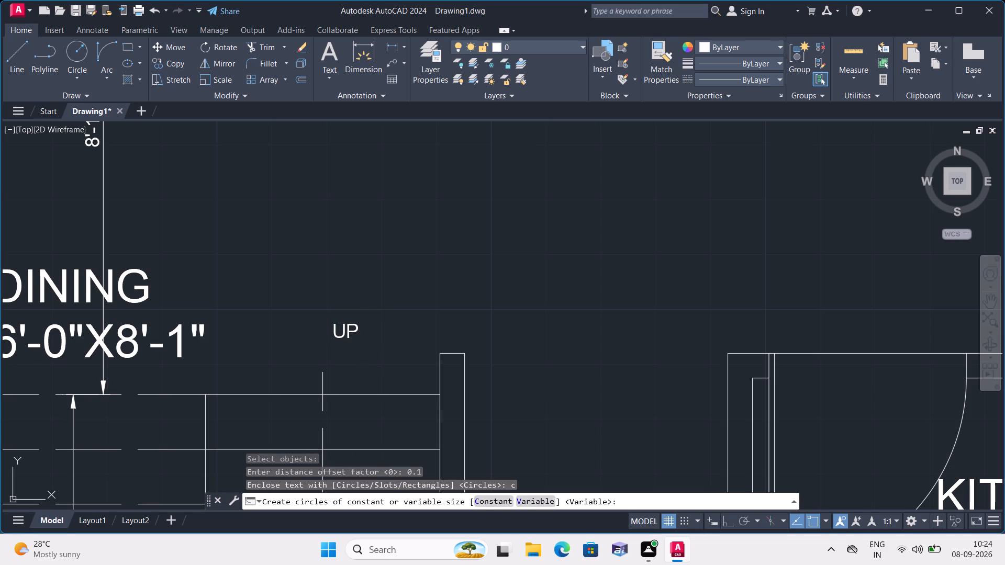
key(space)
click(362, 341)
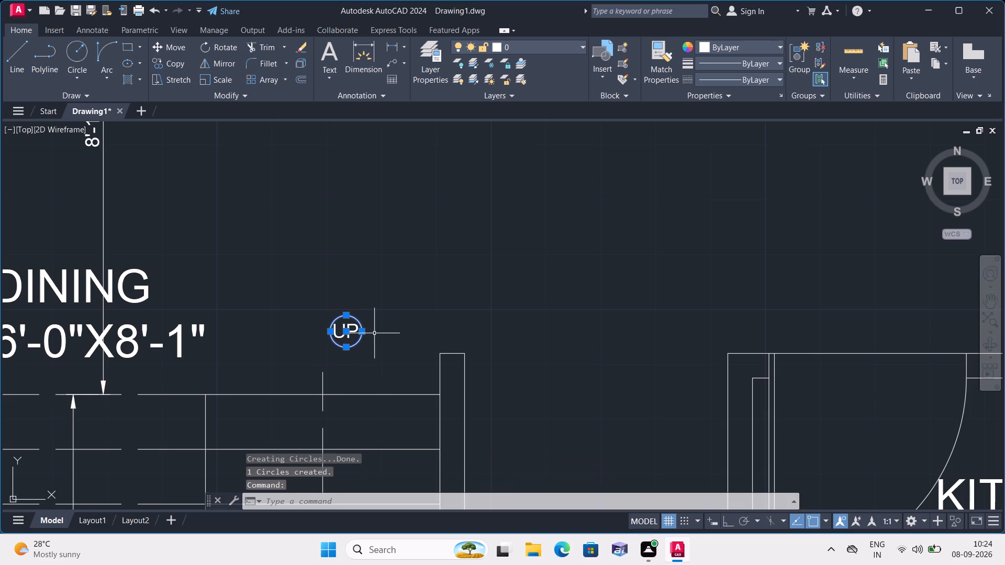
key(Escape)
Move the UP text and its circle from the circle's bottom point onto the top end of the stair's direction line.
click(348, 278)
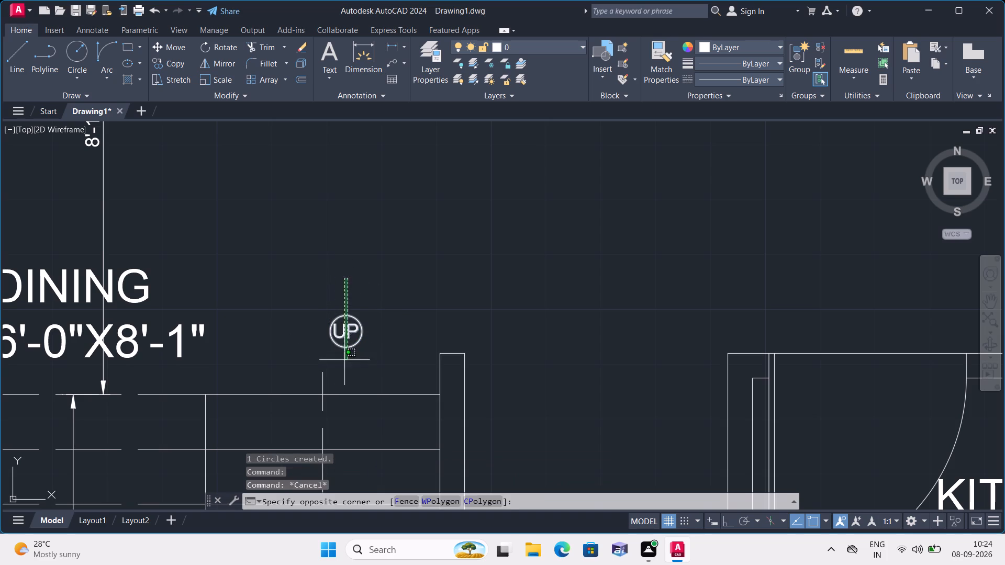
click(353, 364)
click(370, 340)
click(304, 322)
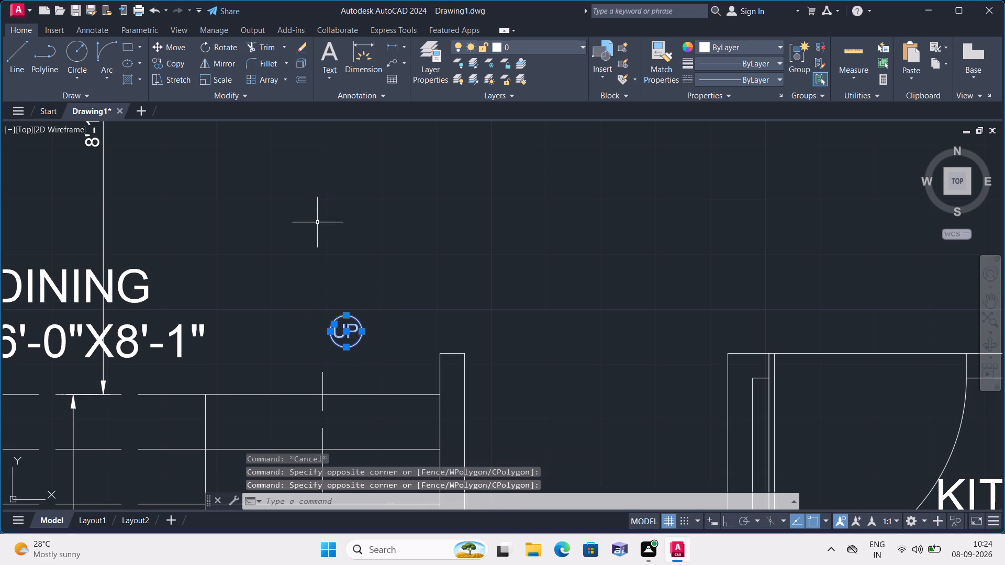
click(169, 47)
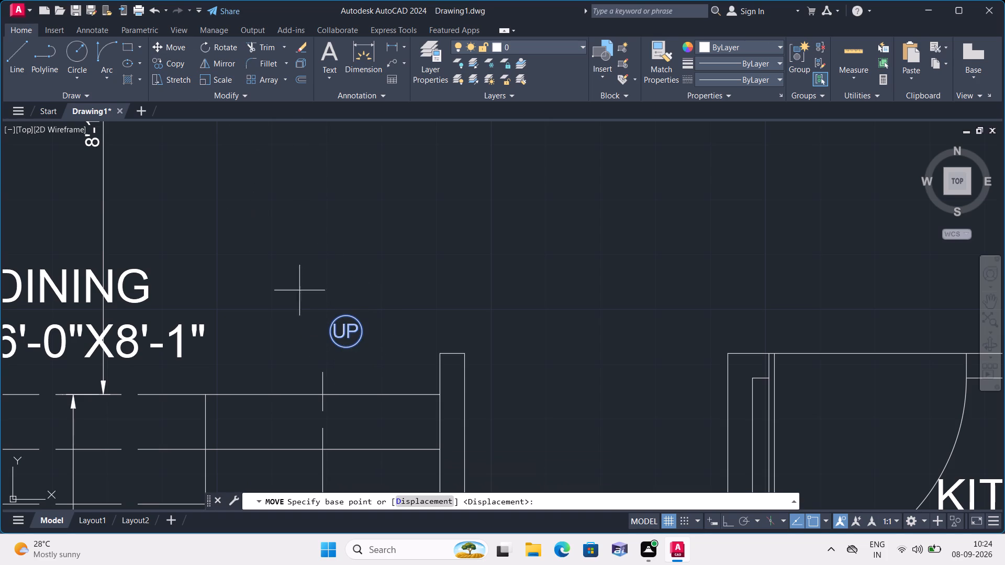
click(344, 350)
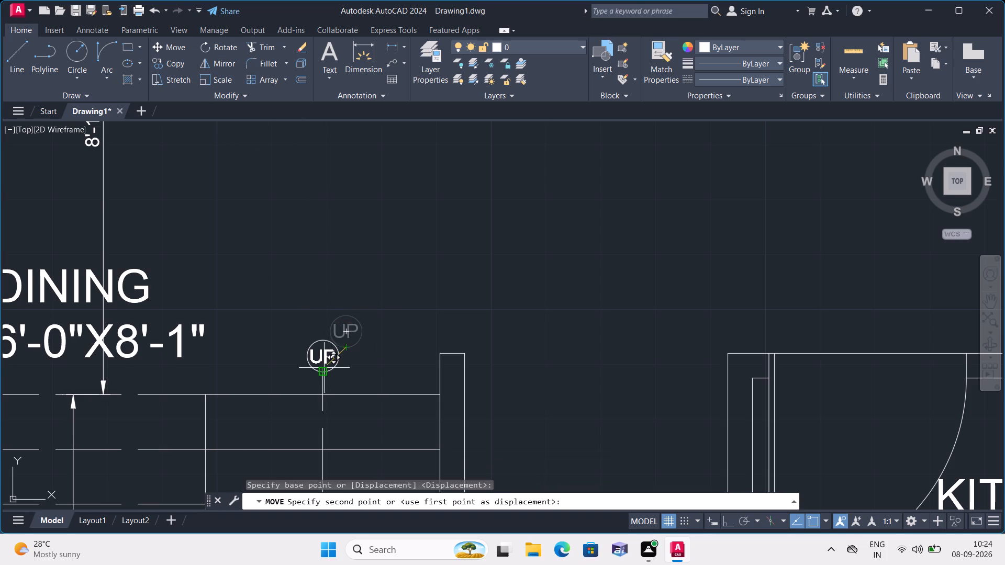
click(324, 369)
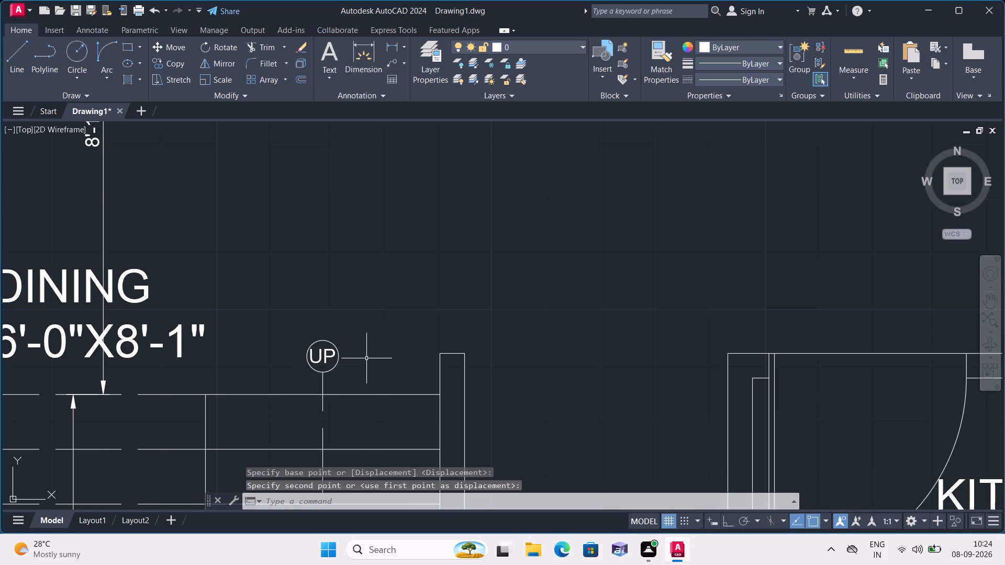
key(Escape)
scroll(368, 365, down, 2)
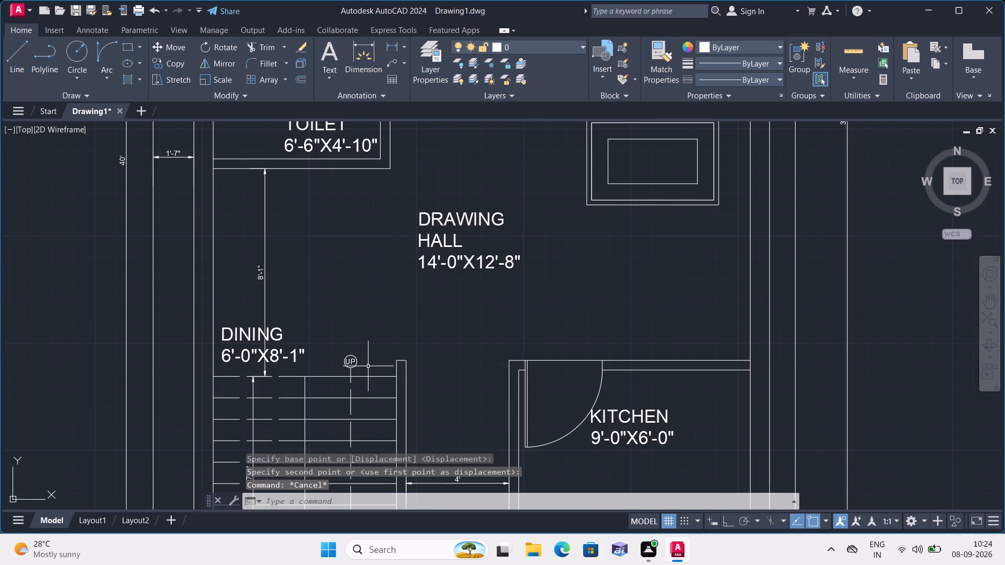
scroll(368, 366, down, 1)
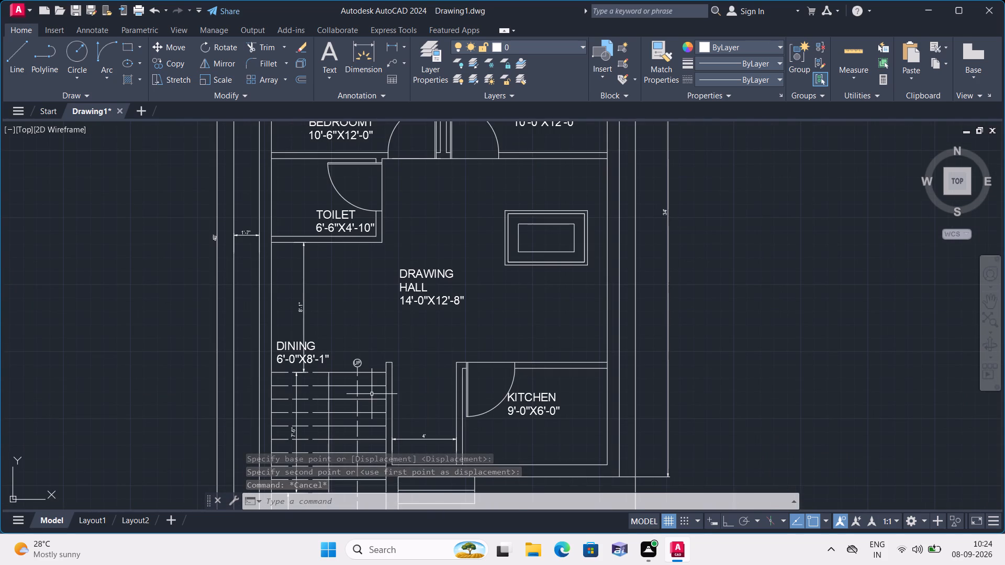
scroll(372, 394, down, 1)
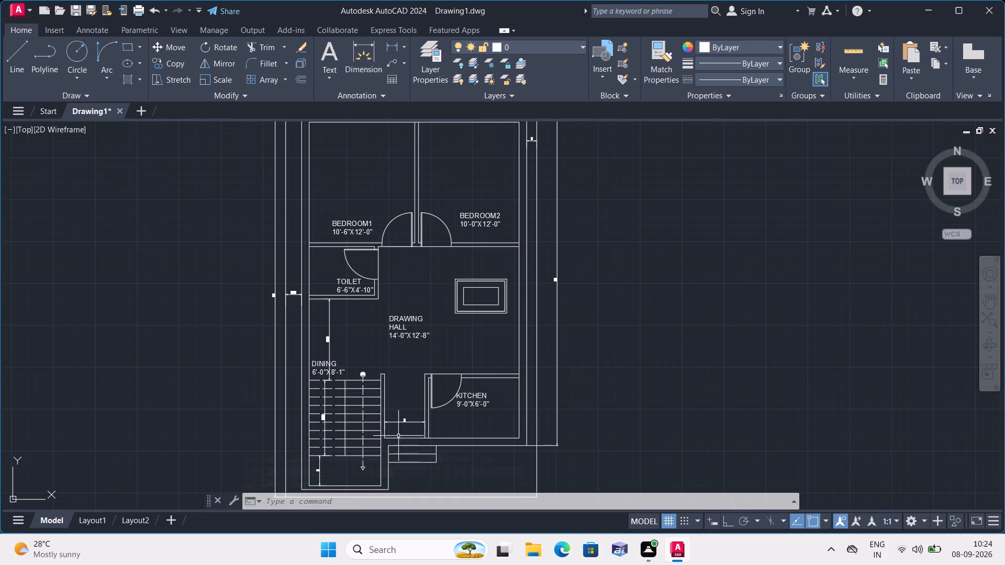
Create a new layer and set its colour to red.
scroll(438, 469, up, 2)
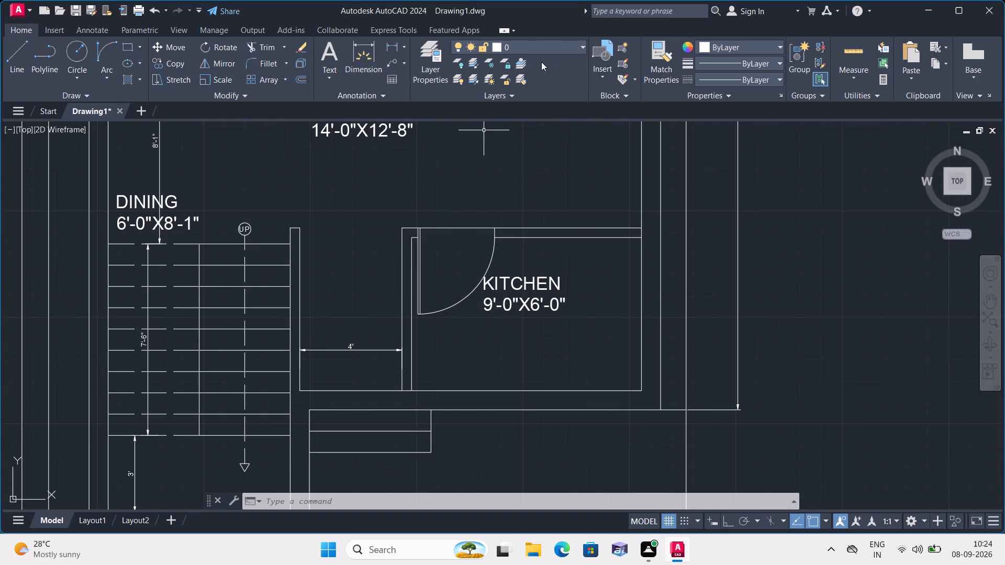
click(440, 52)
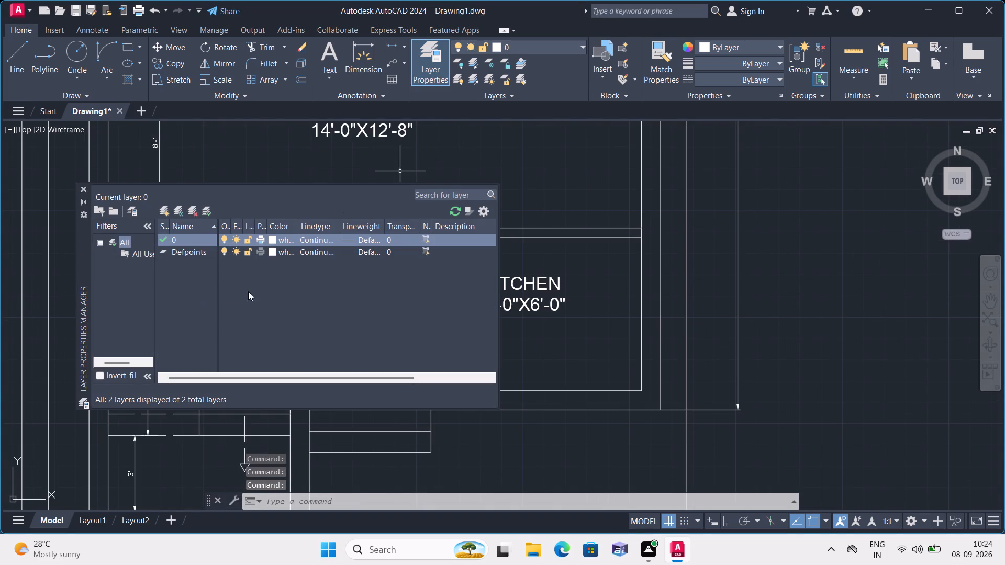
right_click(281, 287)
click(304, 264)
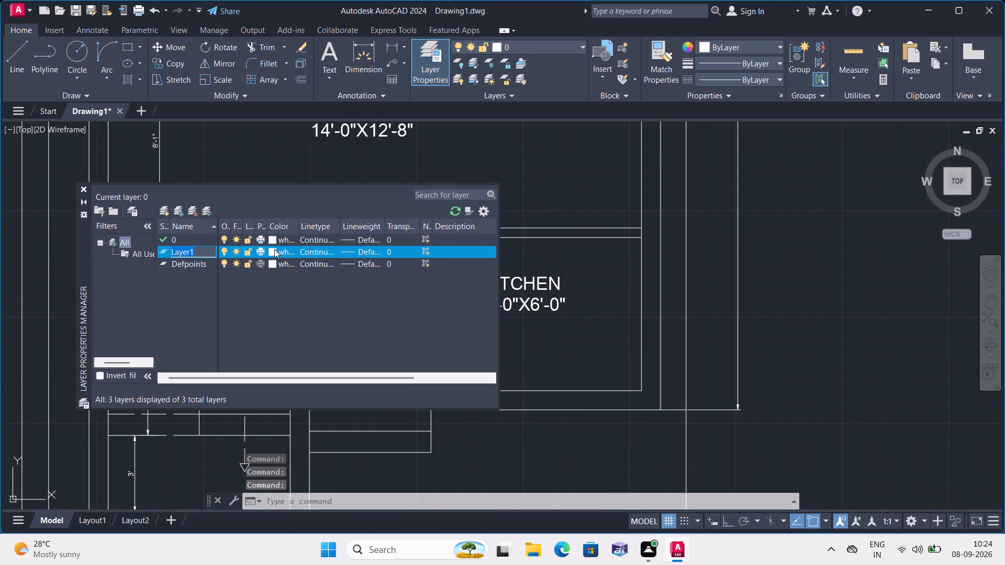
click(274, 249)
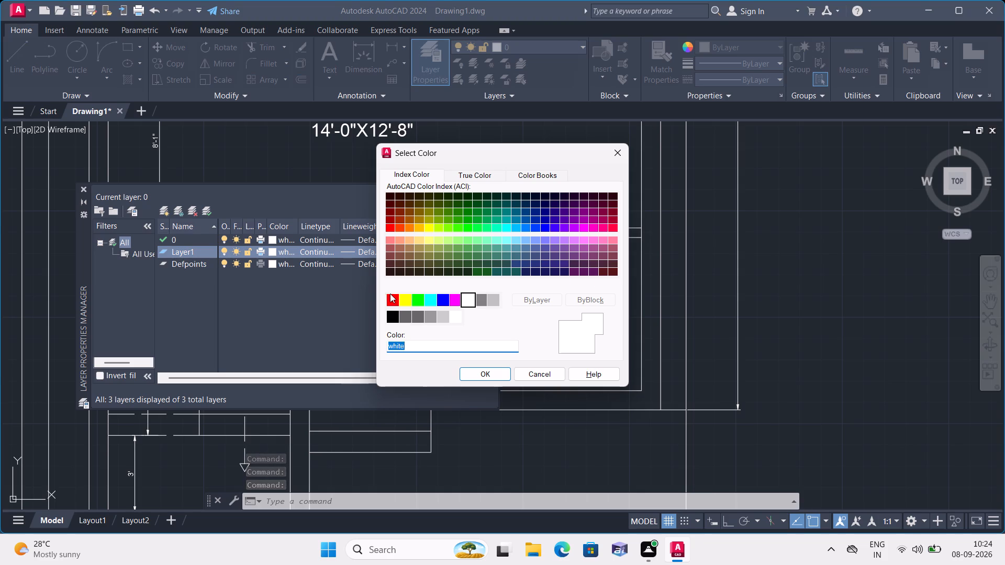
click(393, 298)
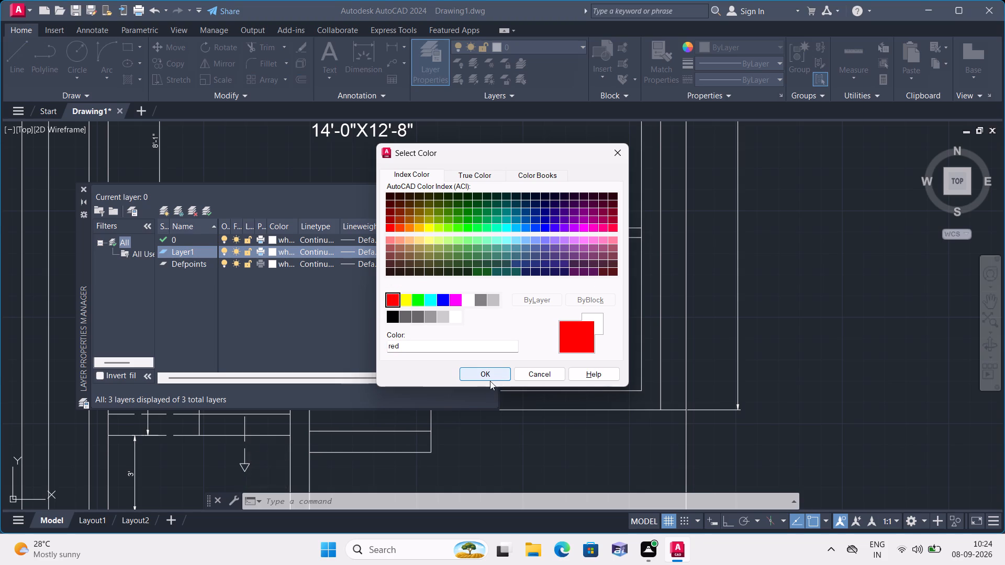
click(489, 375)
Create a second new layer, set its colour to blue, and close the layer manager.
right_click(331, 311)
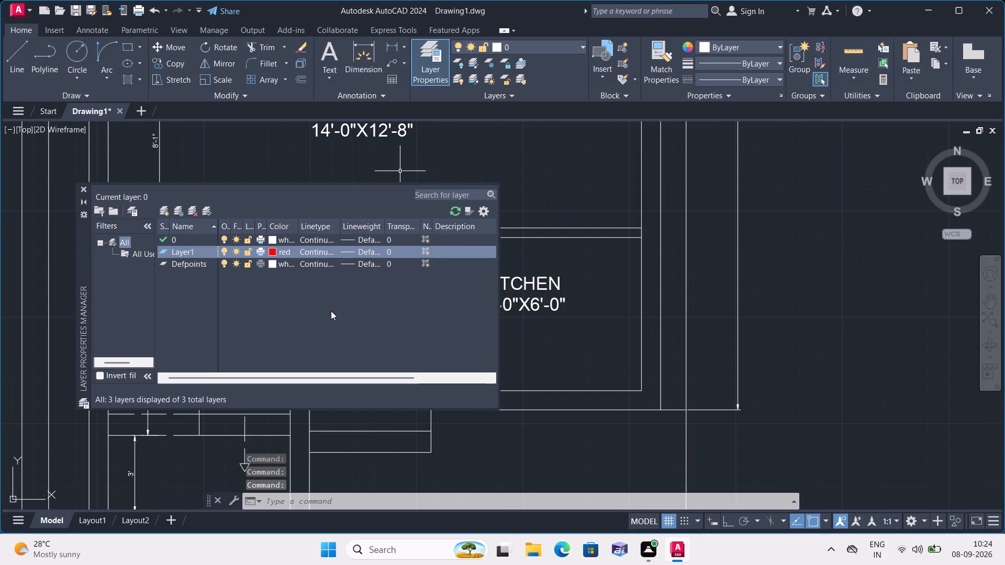
click(361, 265)
scroll(282, 274, up, 1)
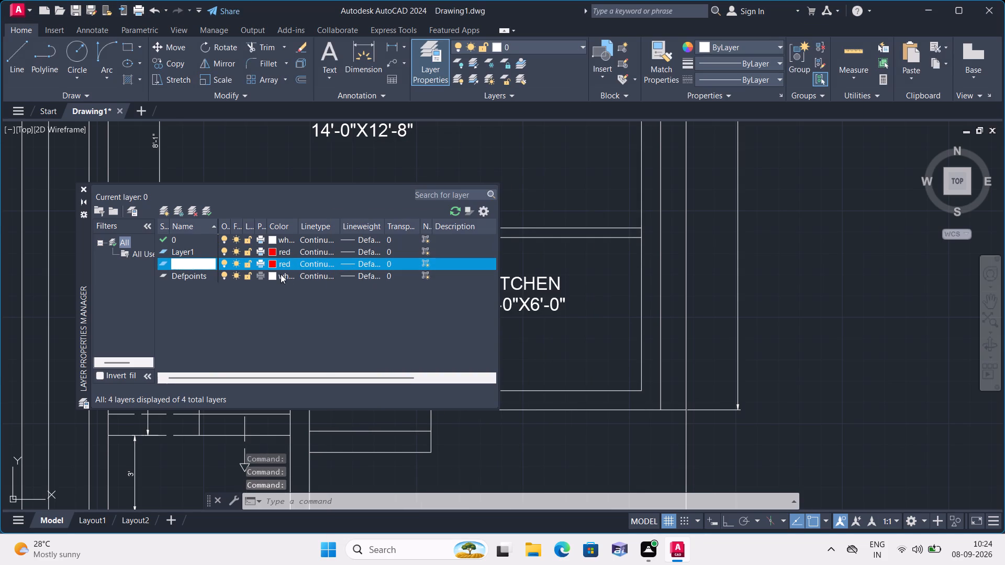
click(274, 265)
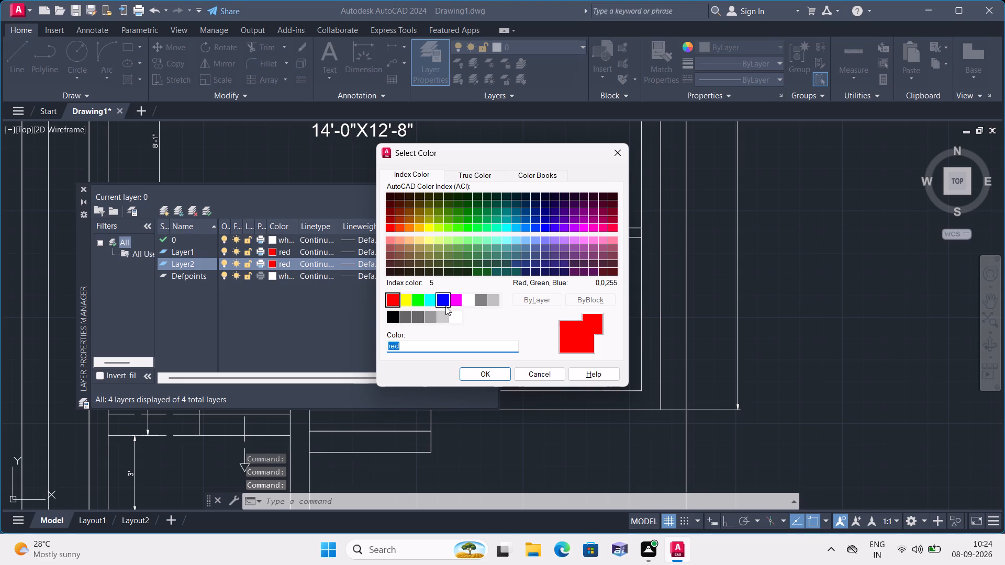
click(444, 301)
click(479, 379)
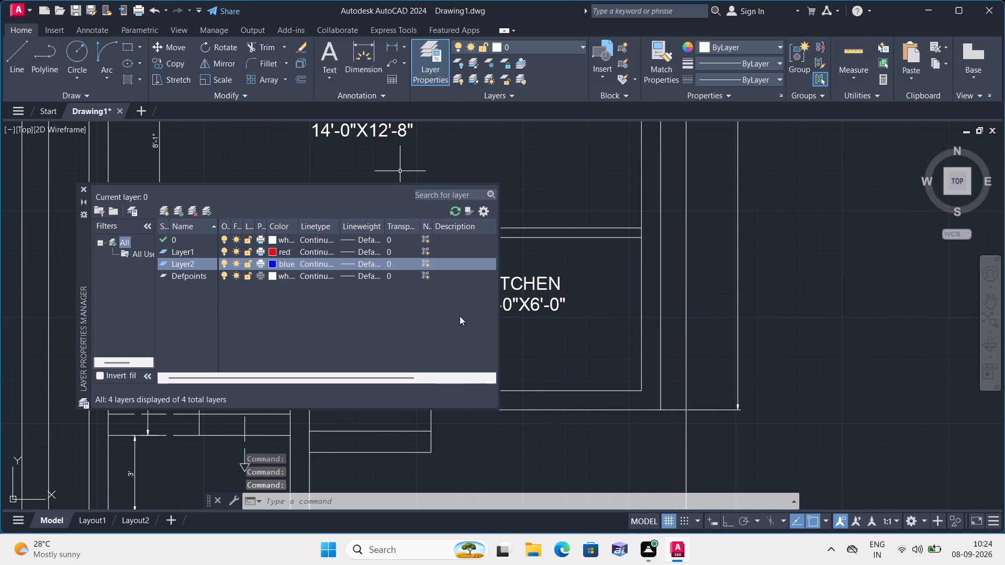
click(85, 187)
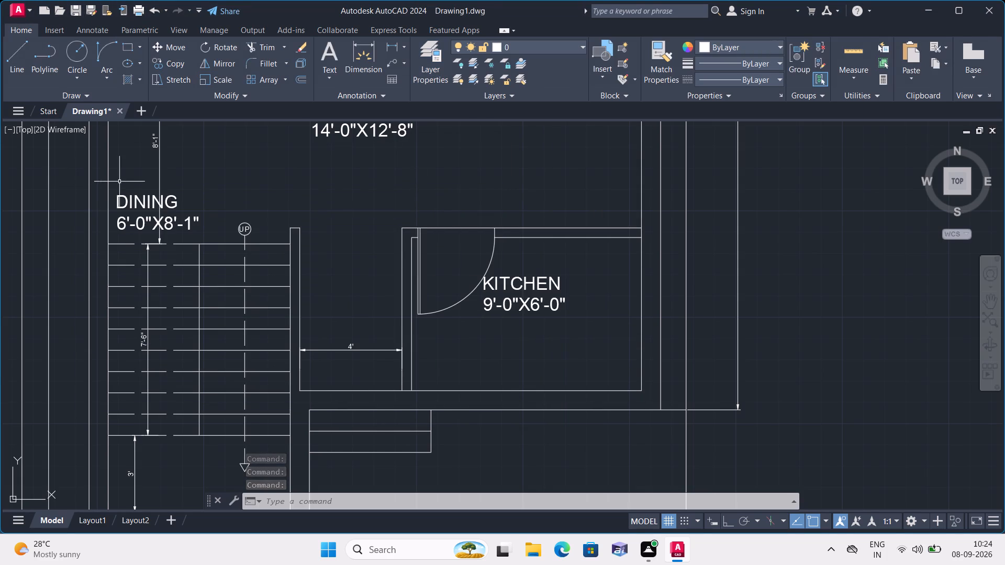
Make the red layer, Layer1, the current layer.
scroll(148, 171, down, 2)
scroll(309, 239, up, 1)
scroll(265, 245, up, 1)
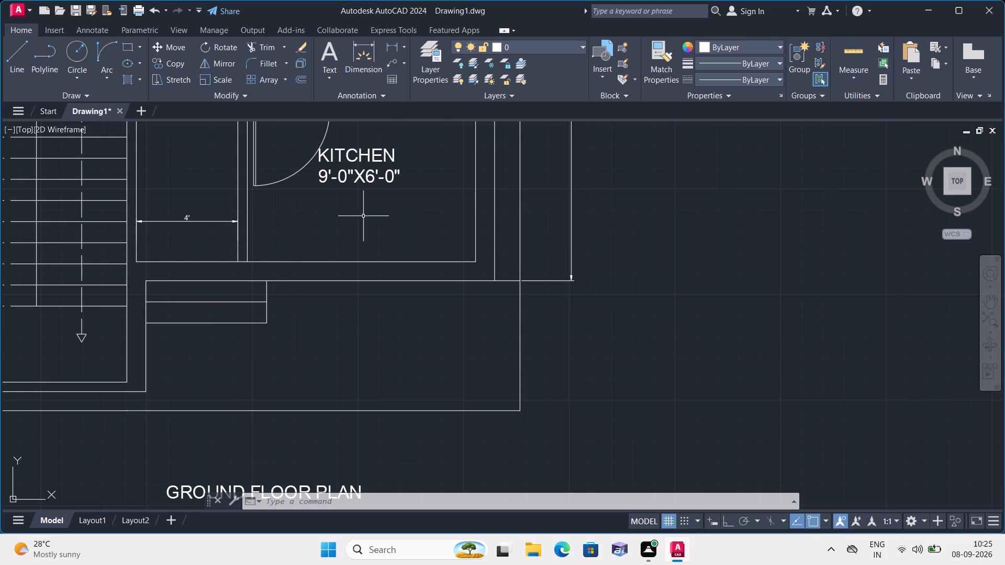
click(783, 50)
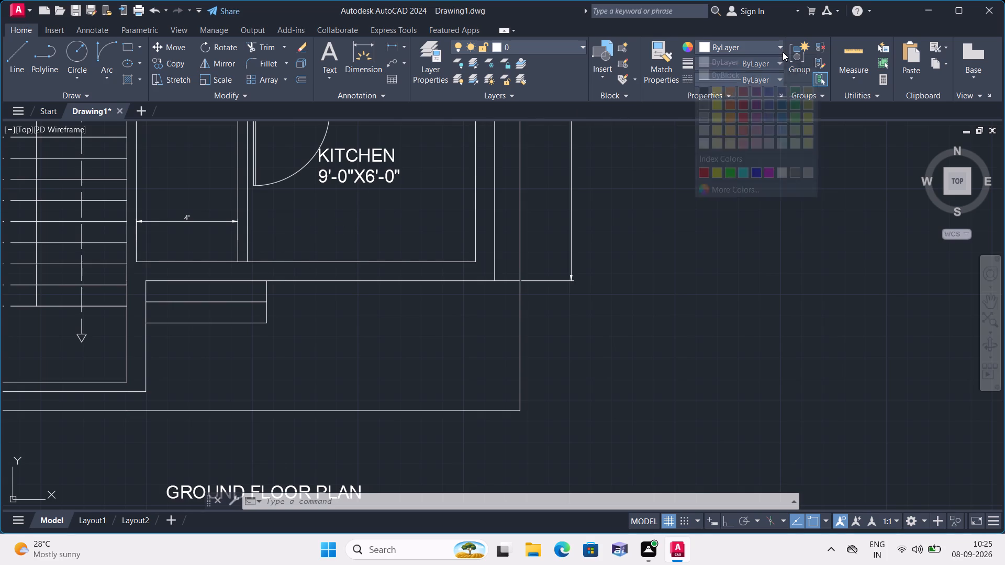
click(666, 187)
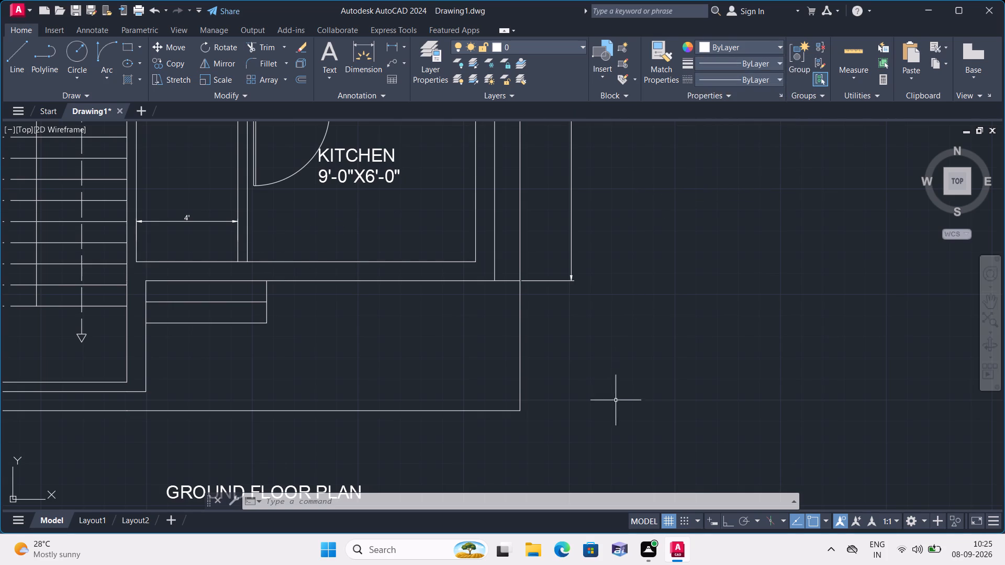
click(533, 44)
click(521, 92)
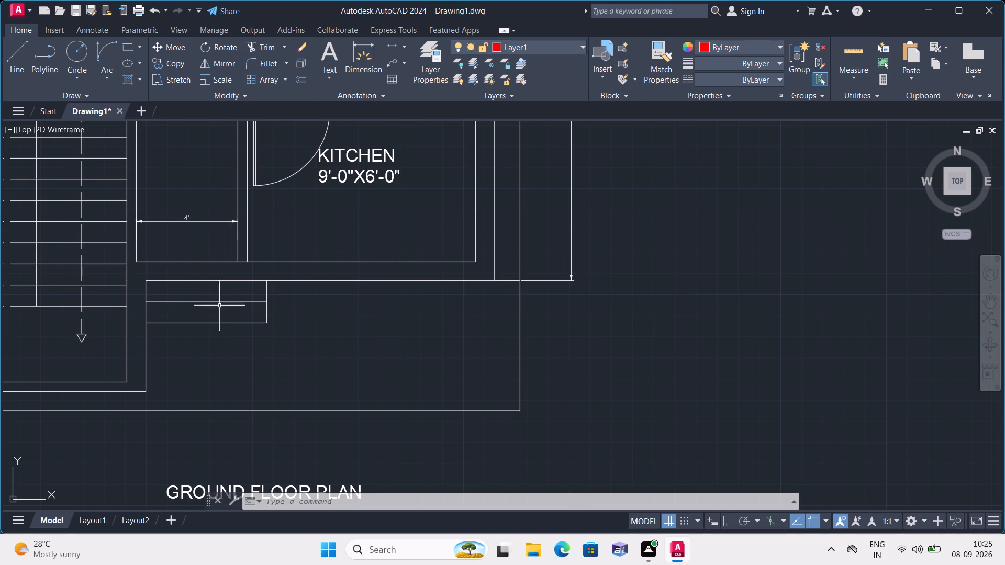
Draw a closed rectangle of orthogonal lines across the wall thickness below the 4' passage, directly above the entrance steps.
text(l)
key(space)
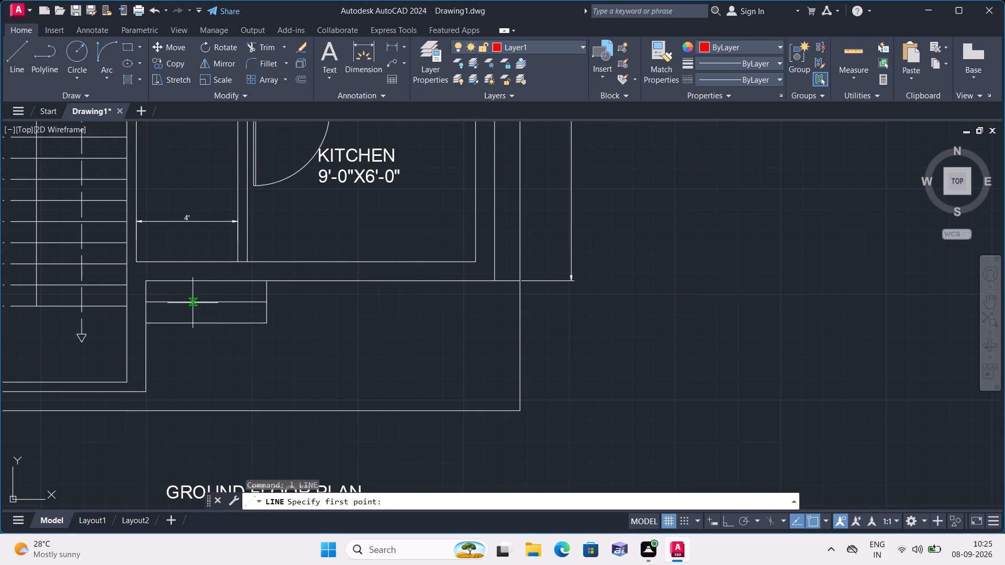
scroll(160, 284, up, 1)
click(161, 250)
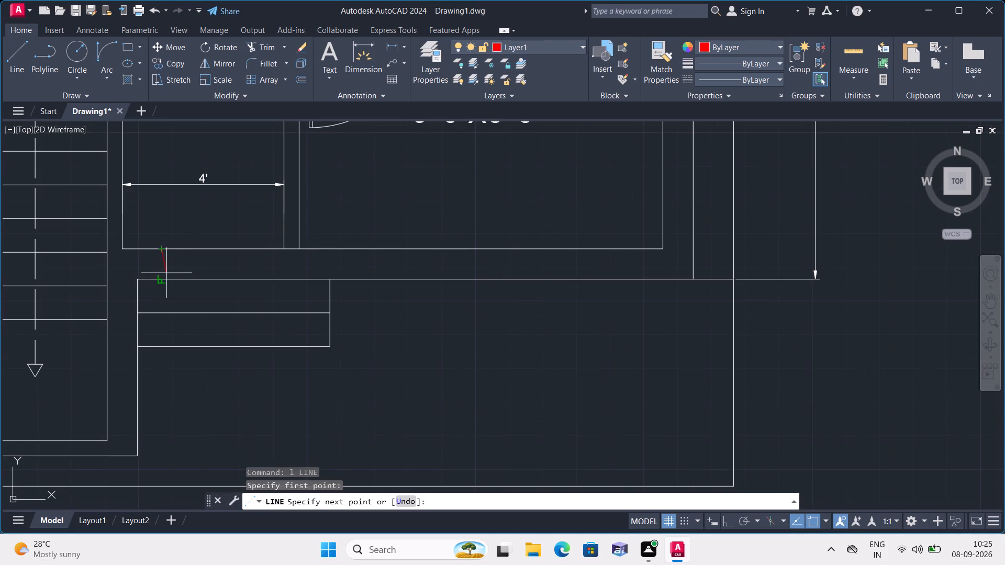
key(F8)
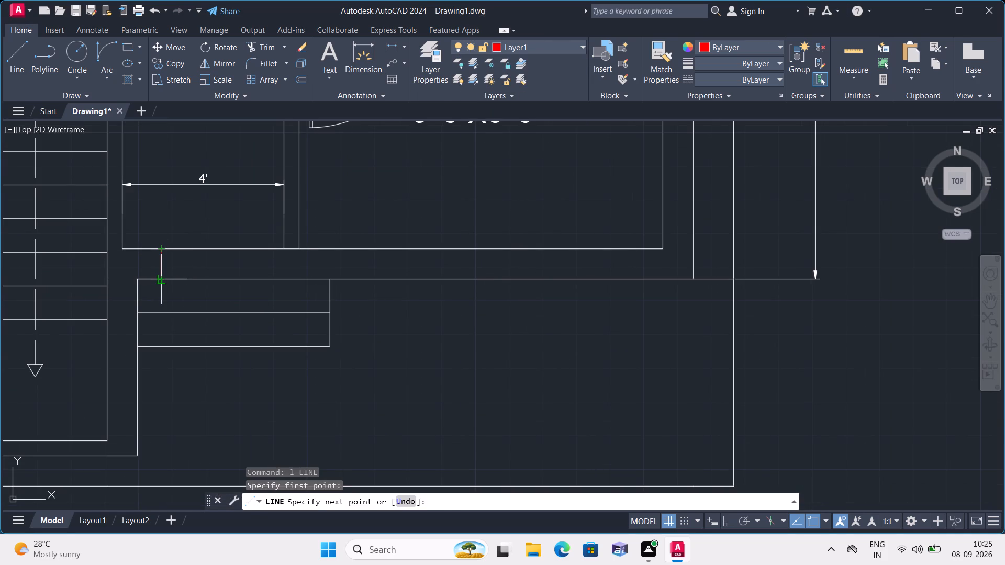
click(159, 281)
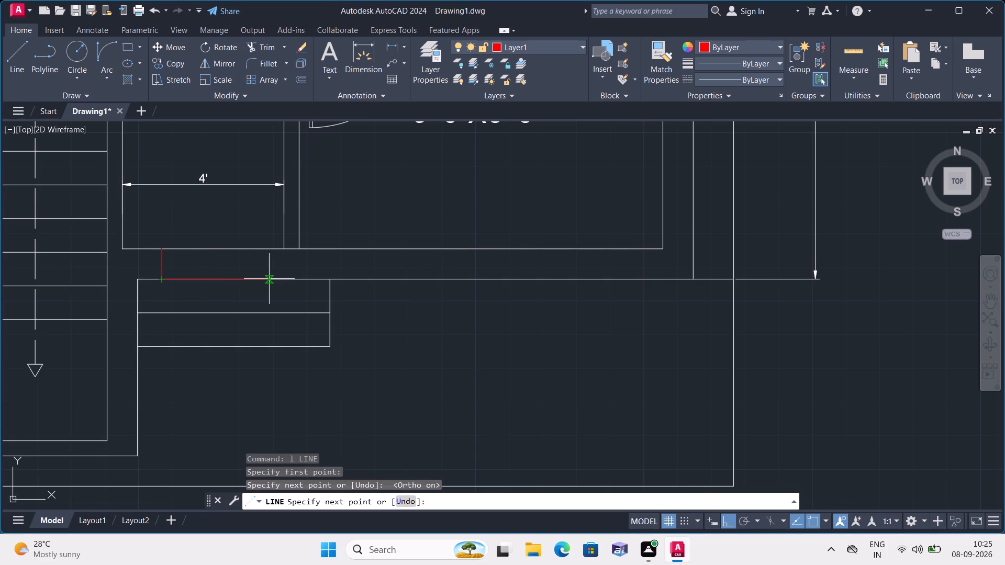
click(274, 280)
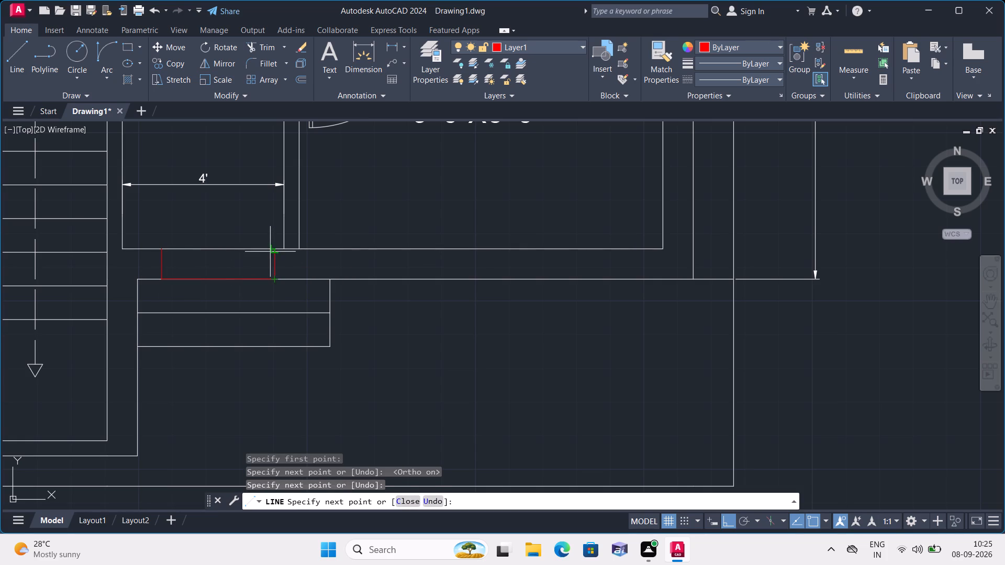
click(273, 248)
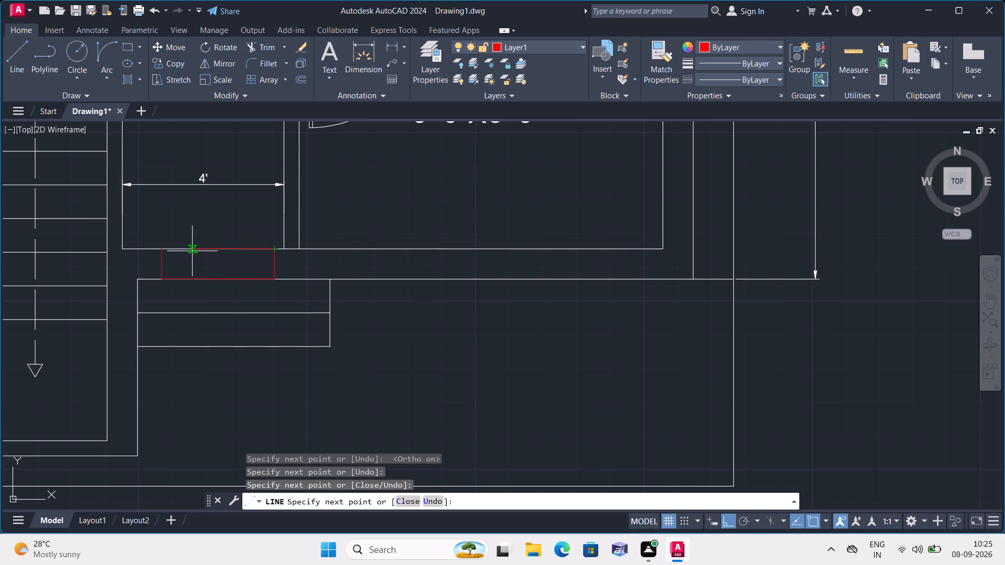
click(160, 252)
key(space)
Draw two crossing diagonal lines between opposite corners of the red rectangle in the entrance wall.
key(space)
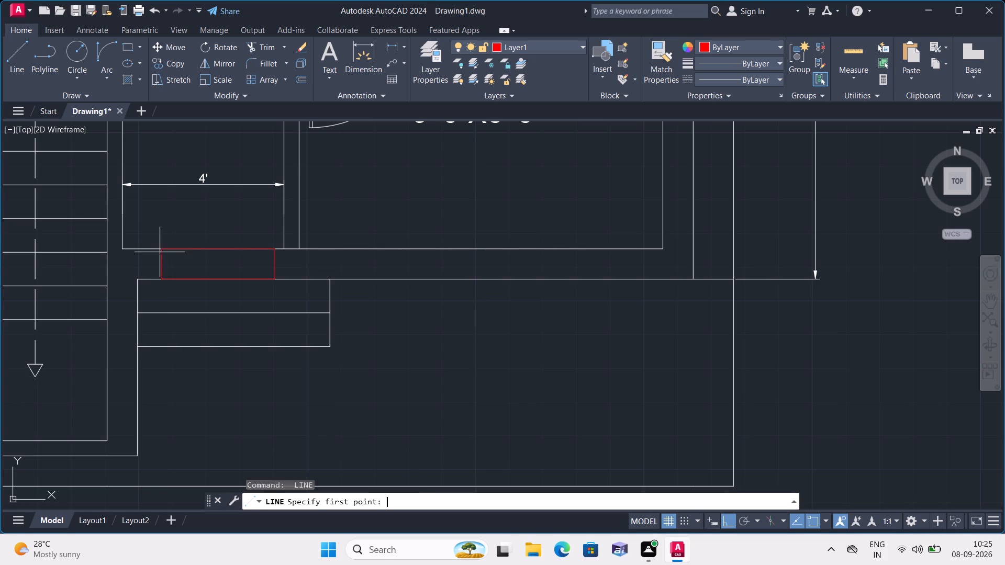
click(160, 250)
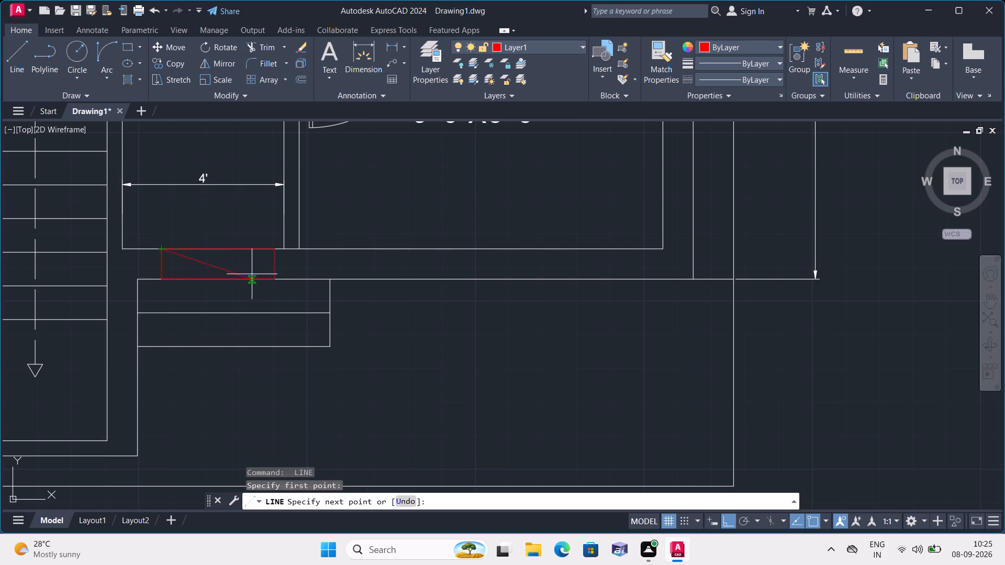
key(F8)
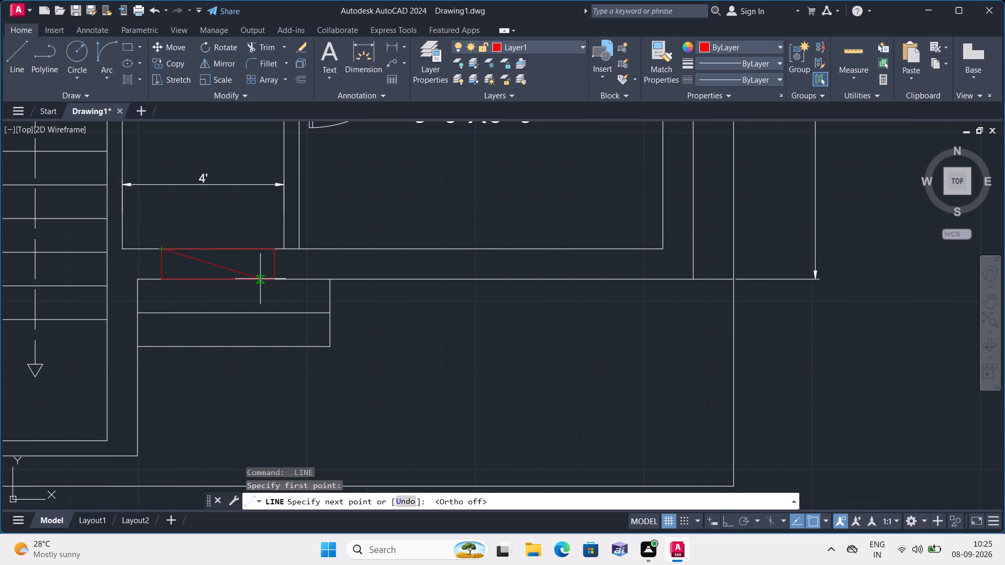
click(275, 280)
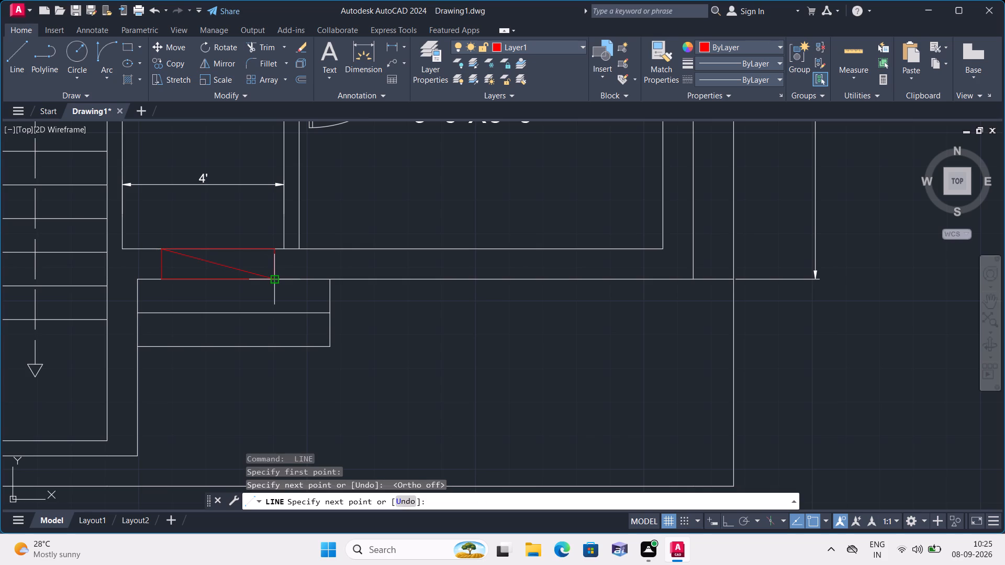
key(space)
key(space)
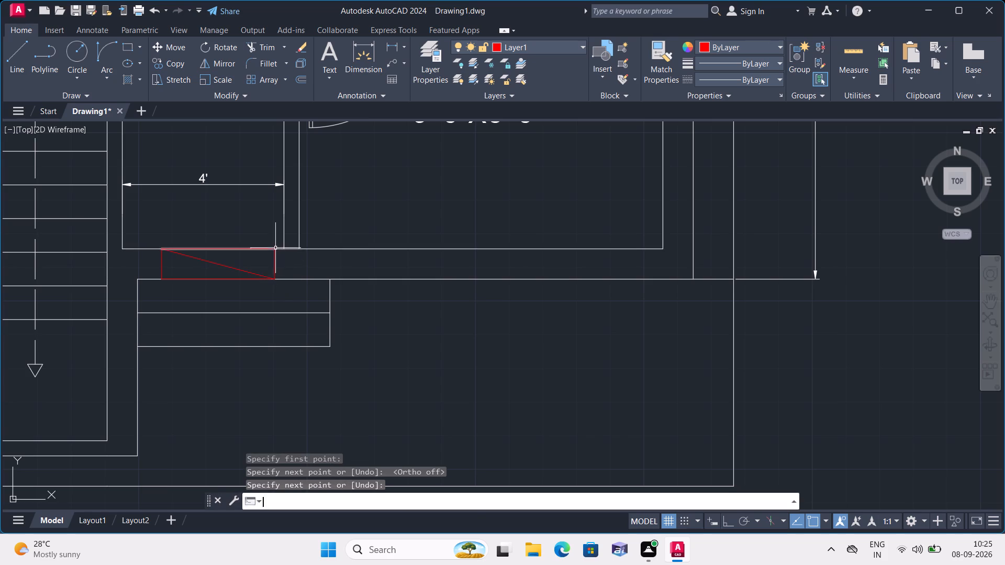
click(275, 248)
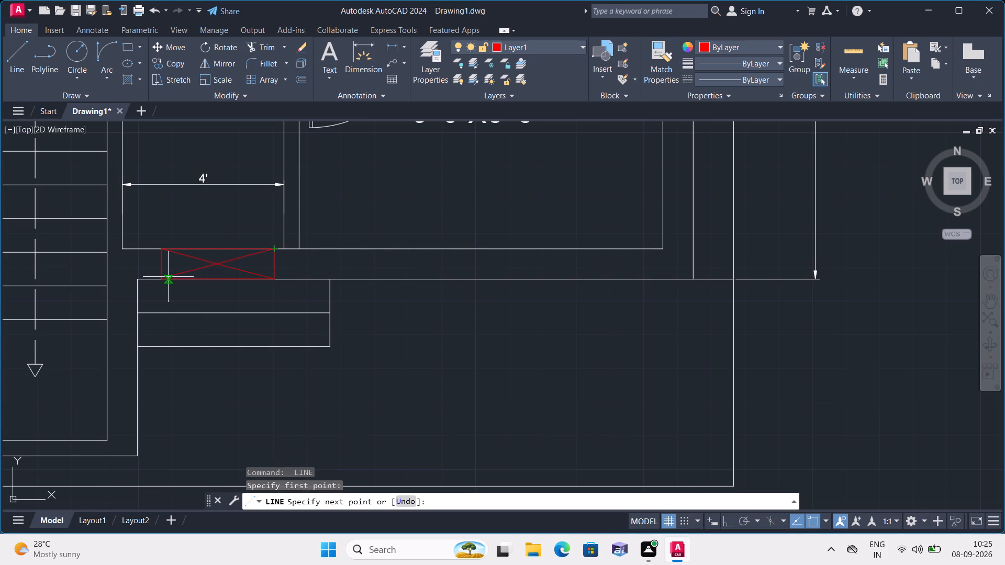
click(163, 278)
key(Escape)
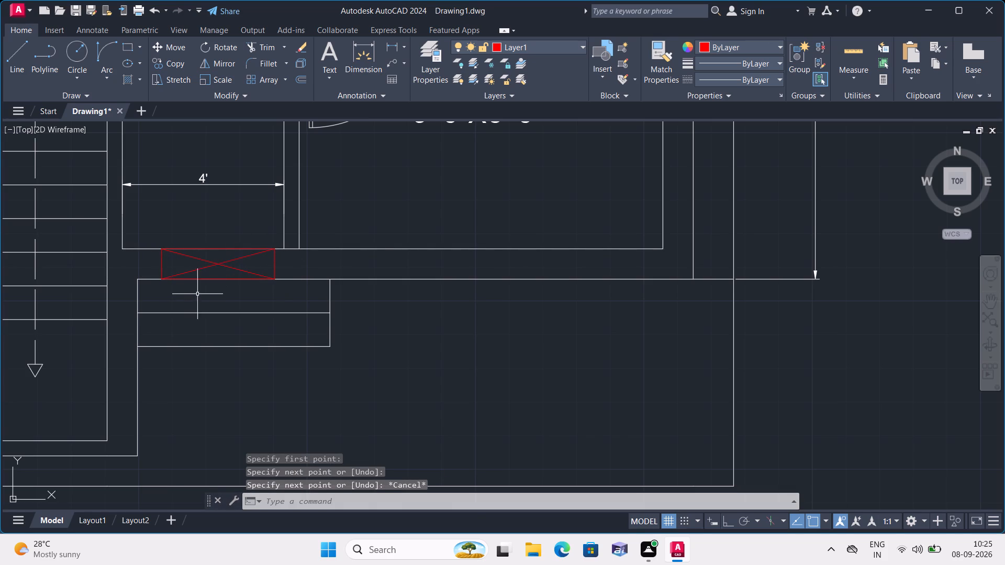
Make the blue layer, Layer2, the current layer.
scroll(211, 301, down, 1)
middle_drag(215, 300, 239, 329)
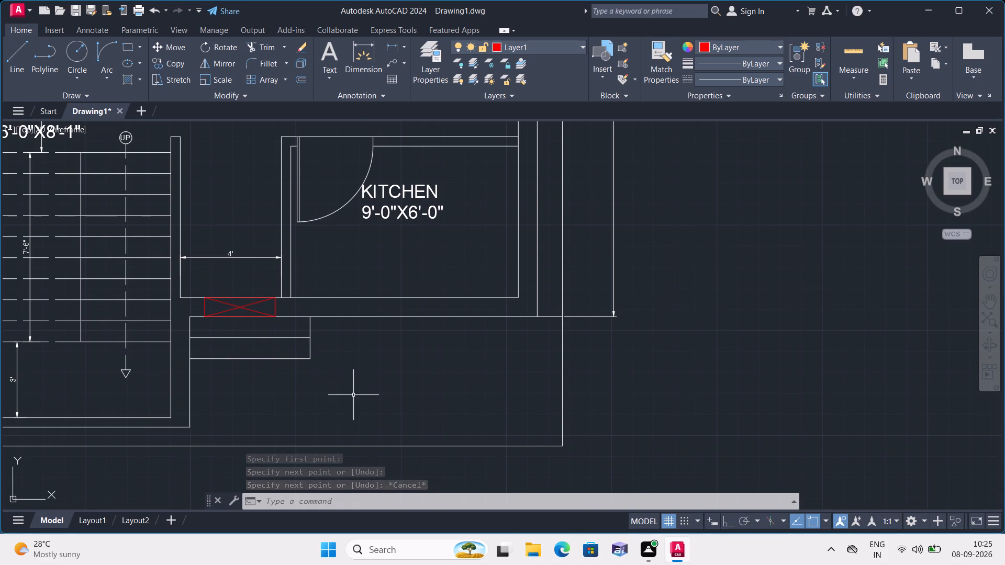
scroll(353, 395, down, 1)
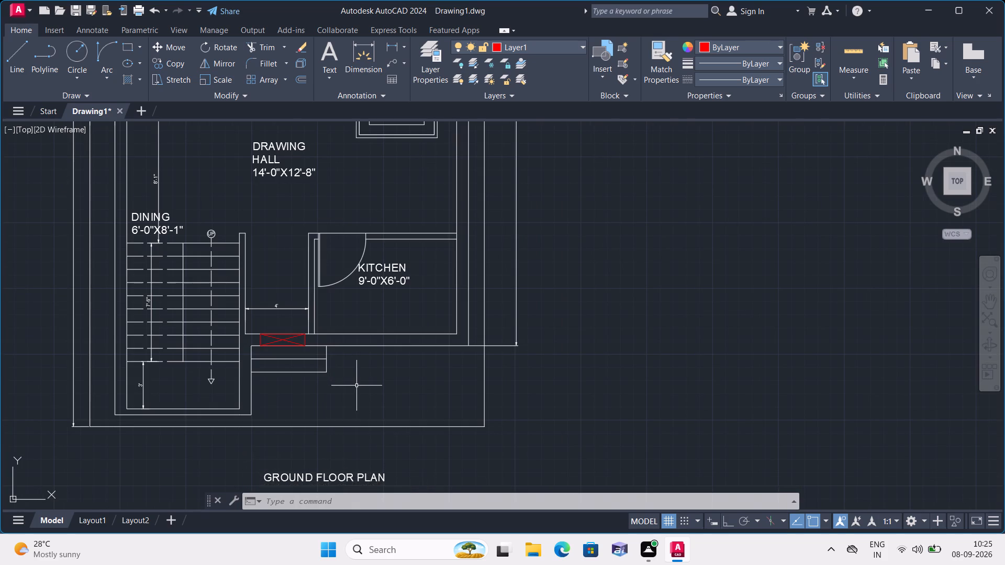
scroll(364, 384, down, 1)
middle_drag(365, 384, 376, 416)
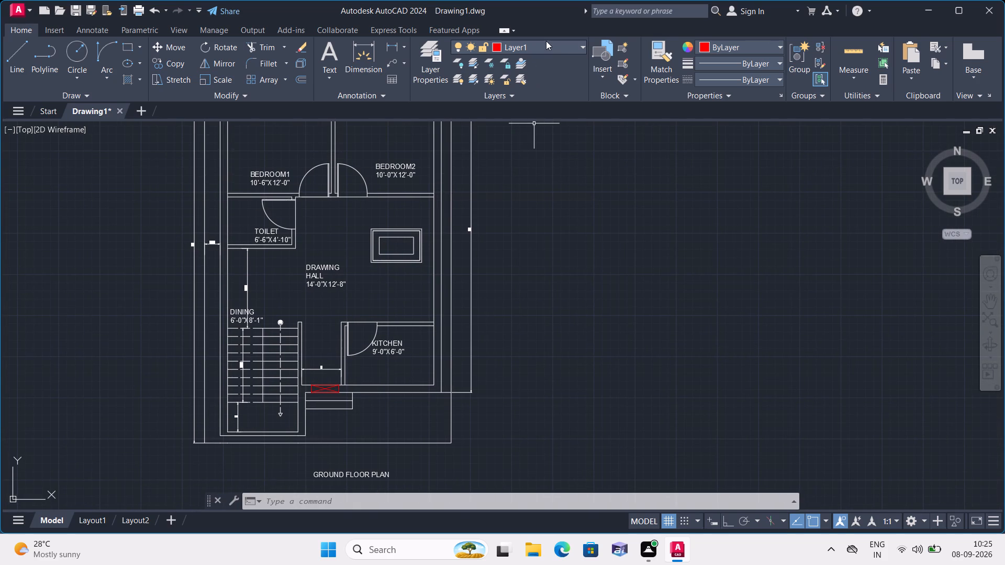
click(546, 41)
click(539, 104)
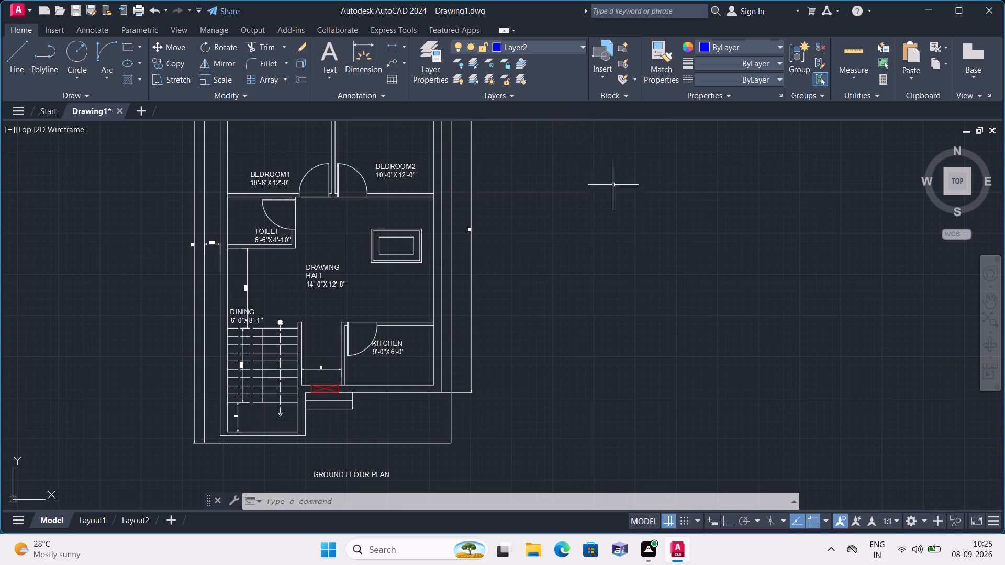
Draw a closed vertical rectangle of orthogonal lines, 5' long and 9" wide, in the empty space east of the floor plan.
scroll(586, 225, down, 1)
text(l)
key(space)
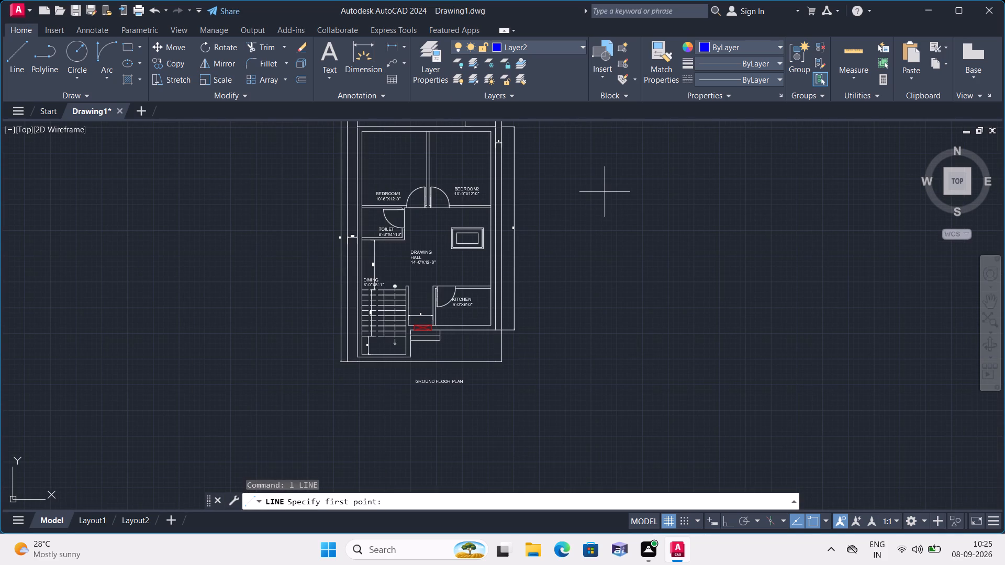
click(605, 192)
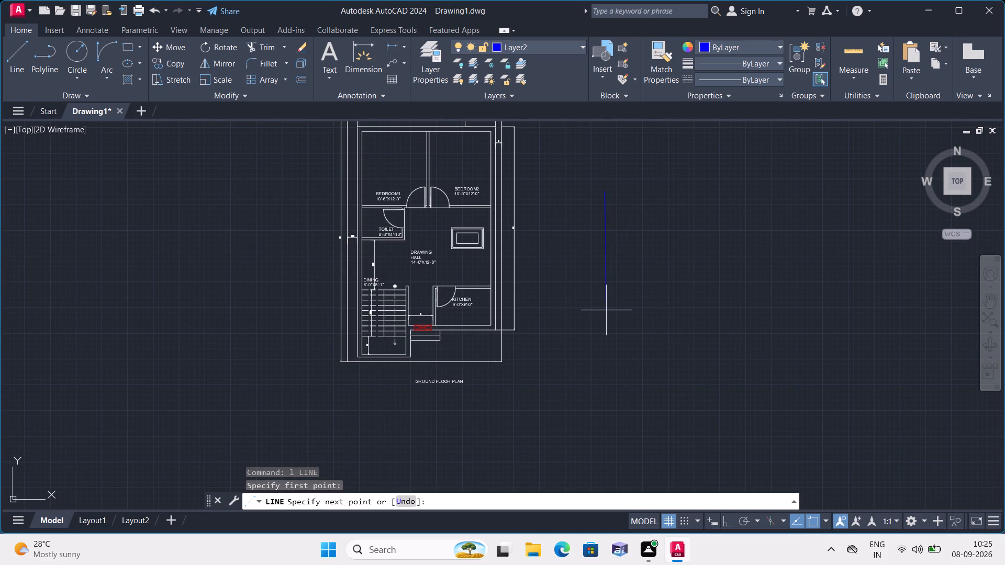
key(F8)
text(5')
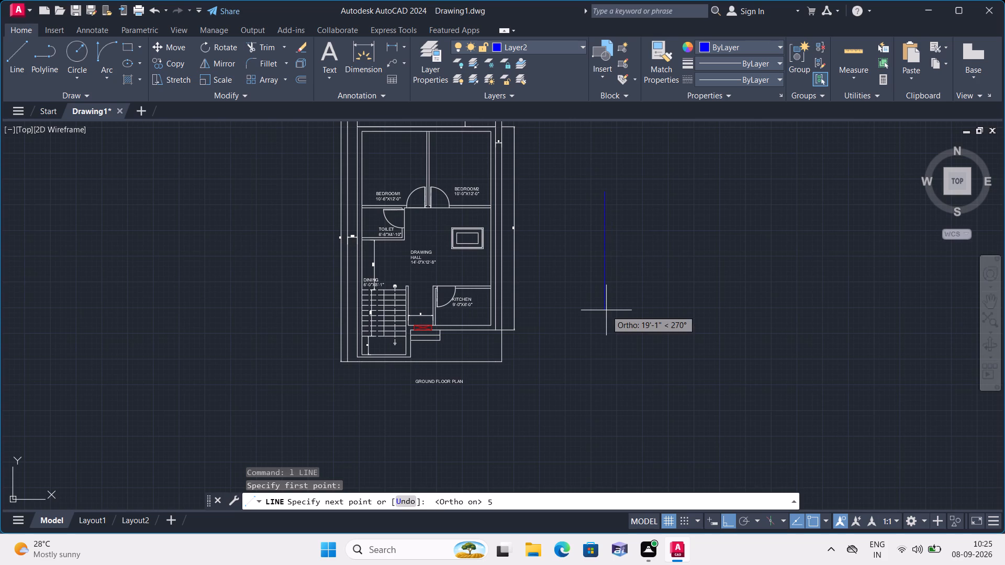
key(space)
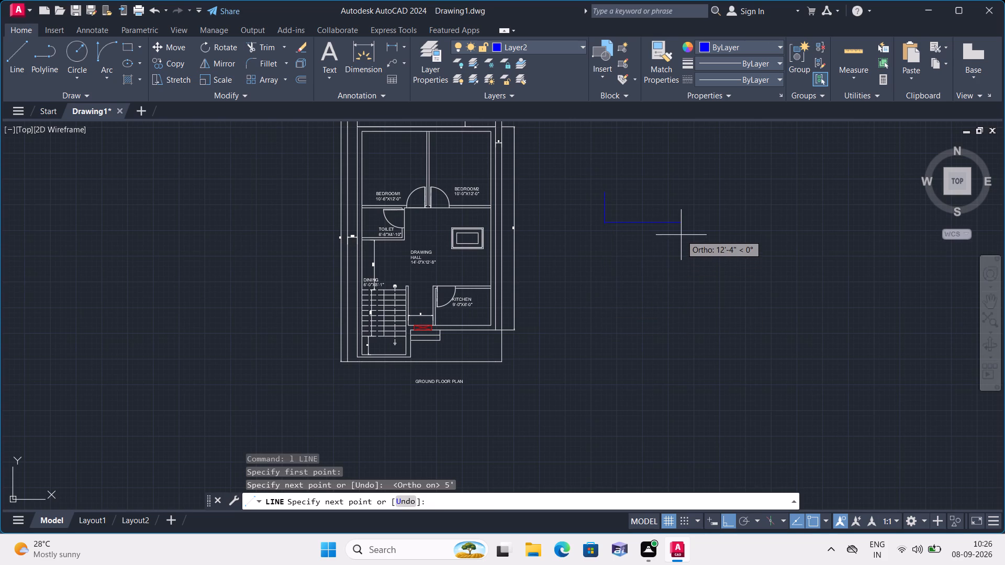
text(9")
key(space)
text(5')
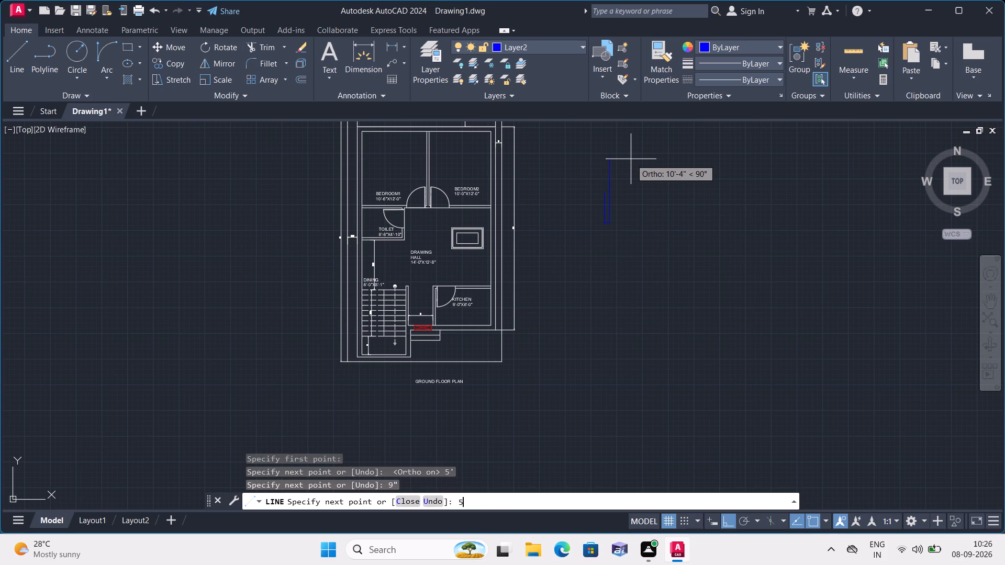
key(space)
scroll(605, 202, up, 1)
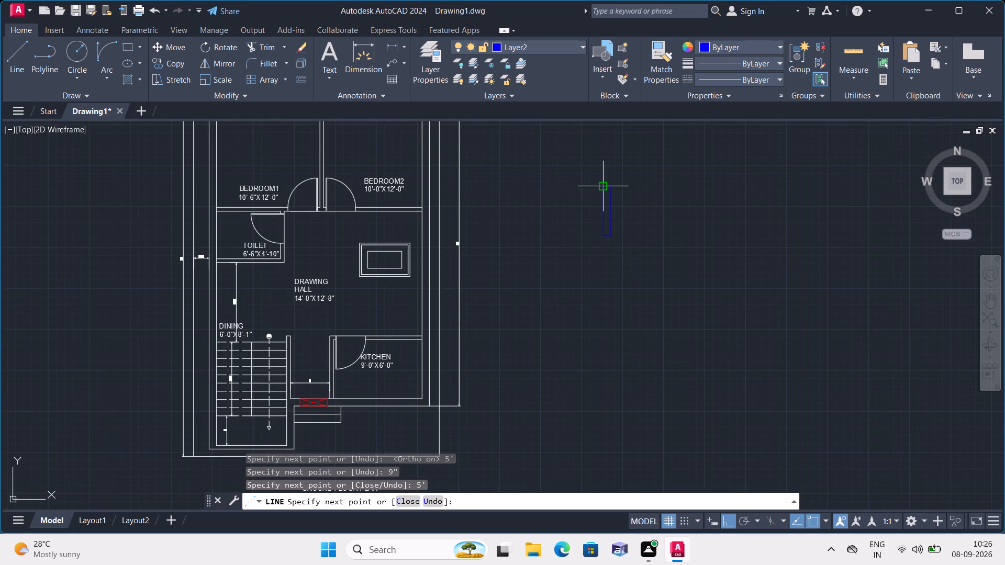
click(600, 185)
key(Escape)
Draw a lengthwise centre line between the midpoints of the short sides of the vertical 5' rectangle.
scroll(600, 184, up, 2)
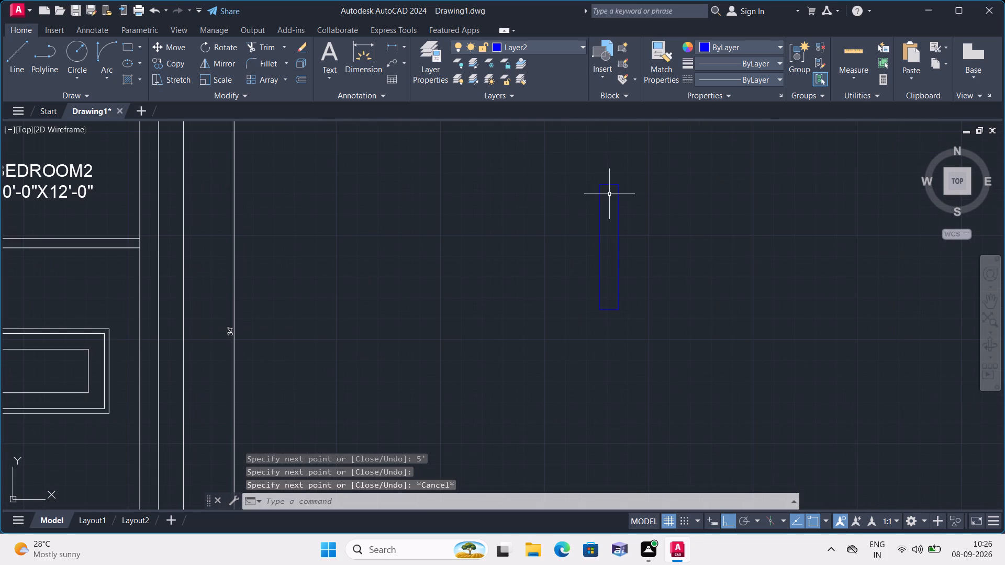
text(l)
key(space)
click(610, 185)
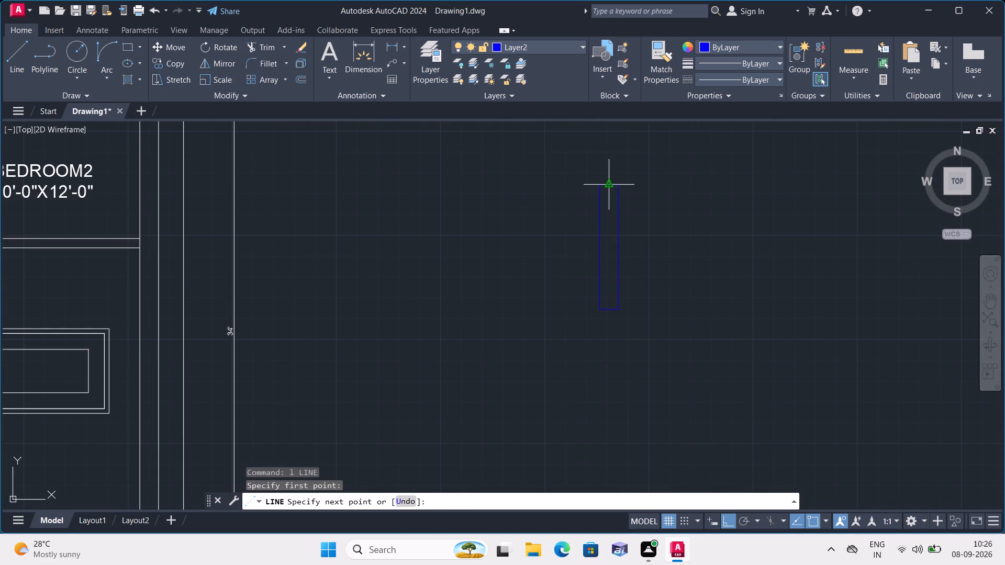
click(608, 309)
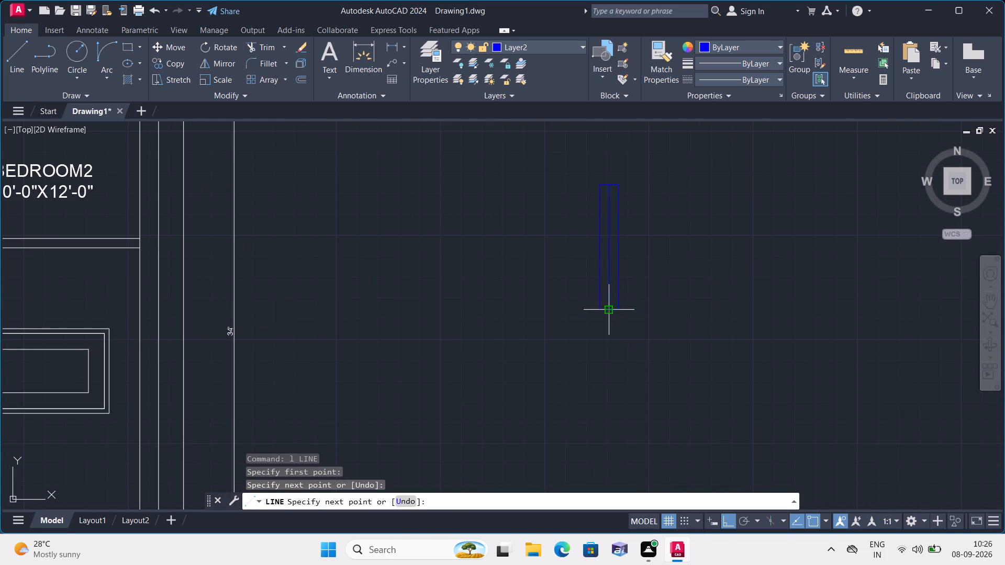
key(space)
Draw a closed horizontal rectangle of lines, 5' long and 9" high, just below the vertical 5' rectangle.
scroll(582, 317, down, 1)
text(l)
key(space)
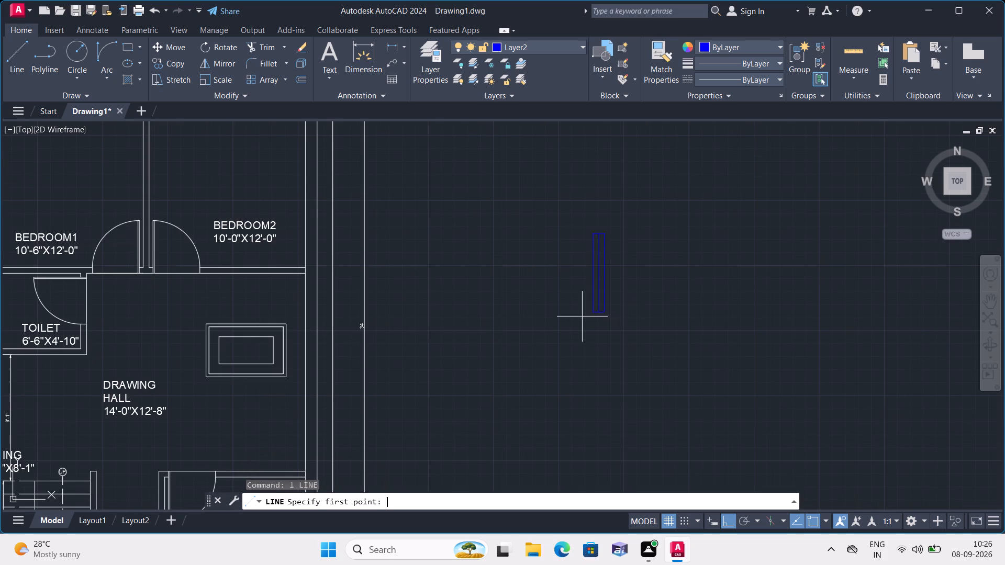
click(563, 324)
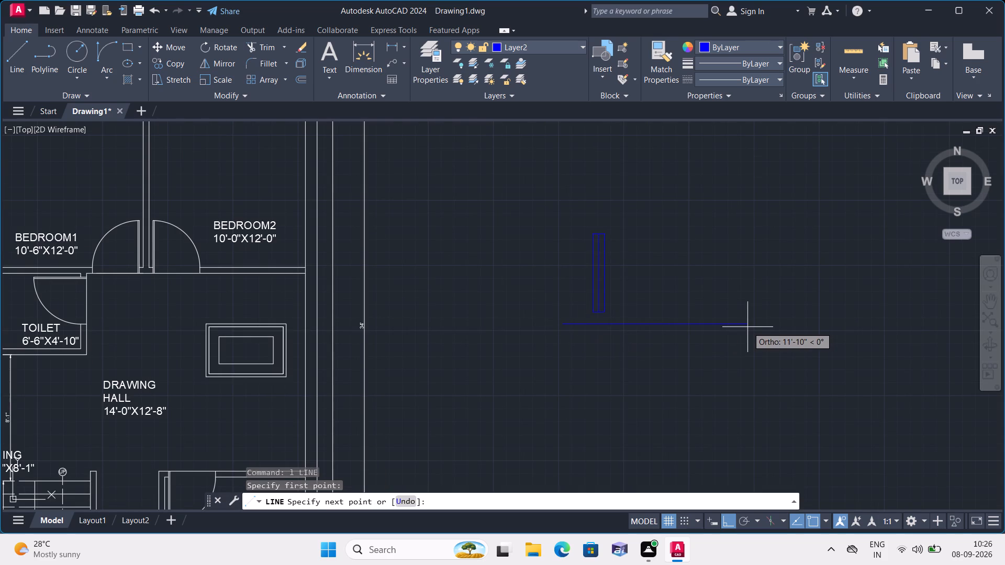
text(5')
key(space)
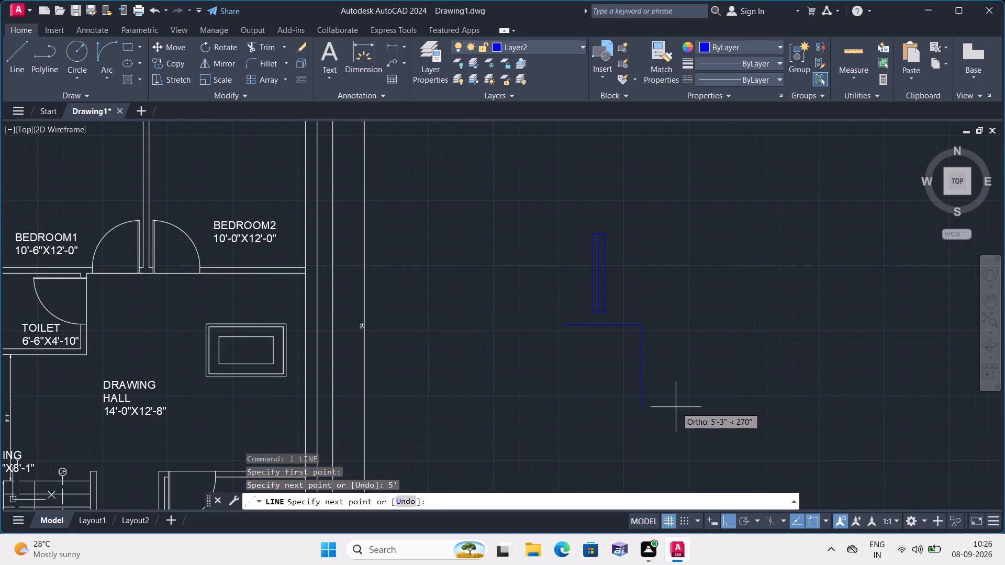
key(9)
key(shift+quotedbl)
key(space)
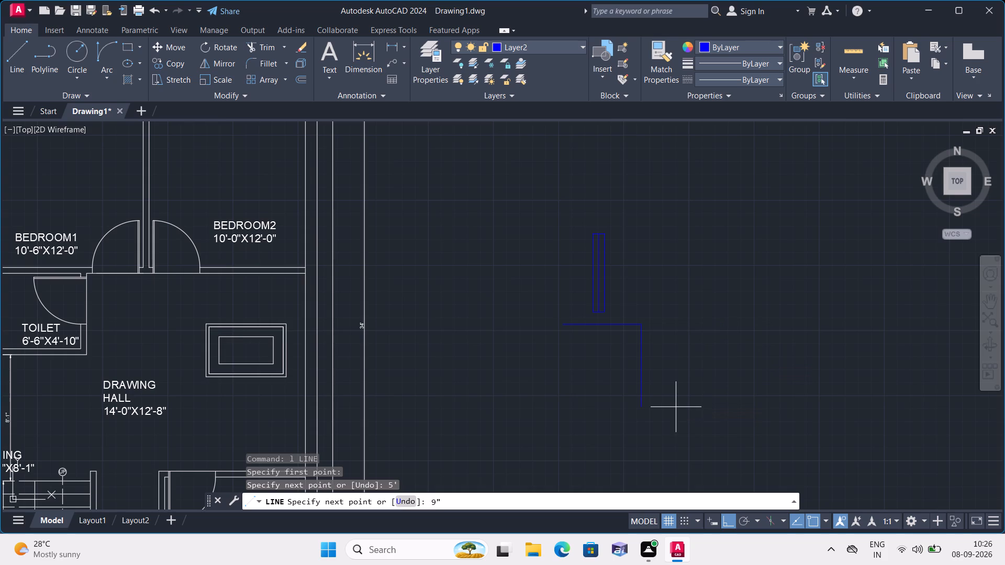
text(5')
key(space)
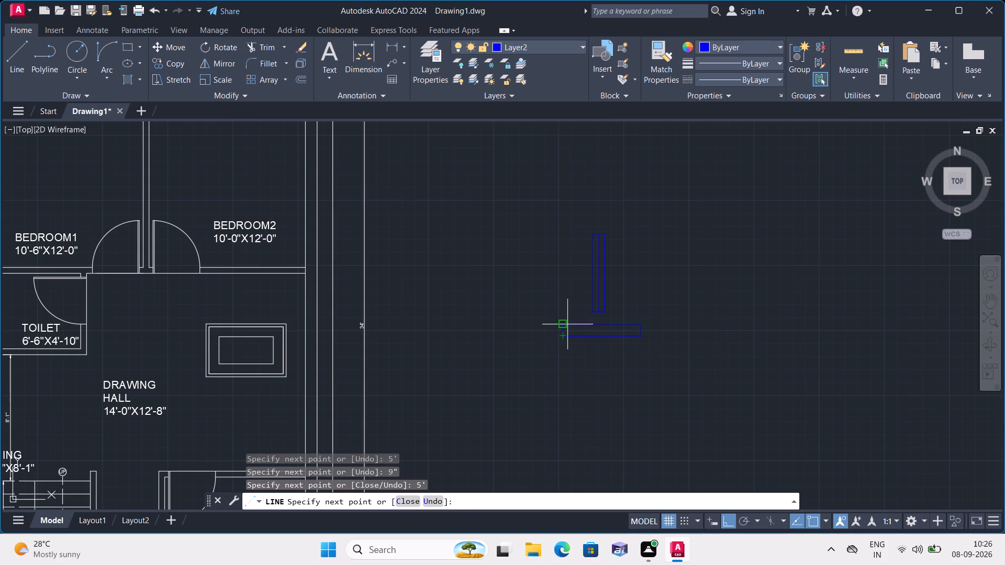
click(567, 323)
key(space)
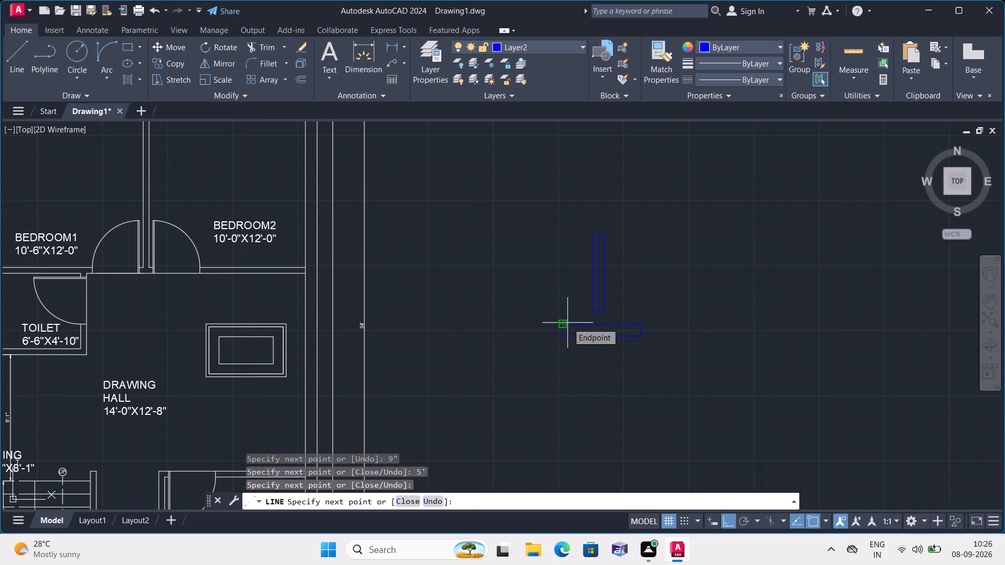
Draw a lengthwise centre line between the midpoints of the short sides of the horizontal 5' rectangle.
key(space)
scroll(564, 334, up, 2)
click(560, 326)
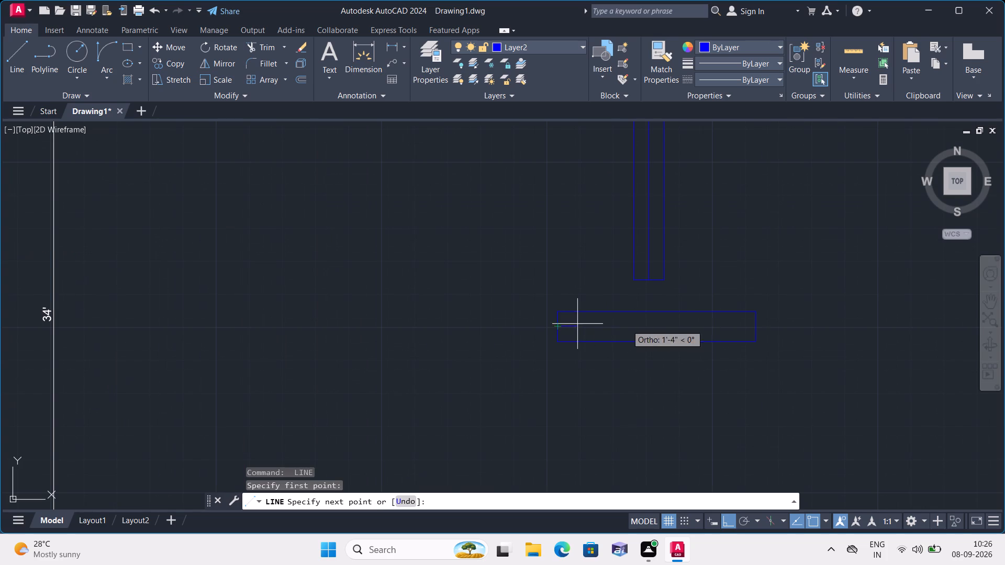
click(759, 326)
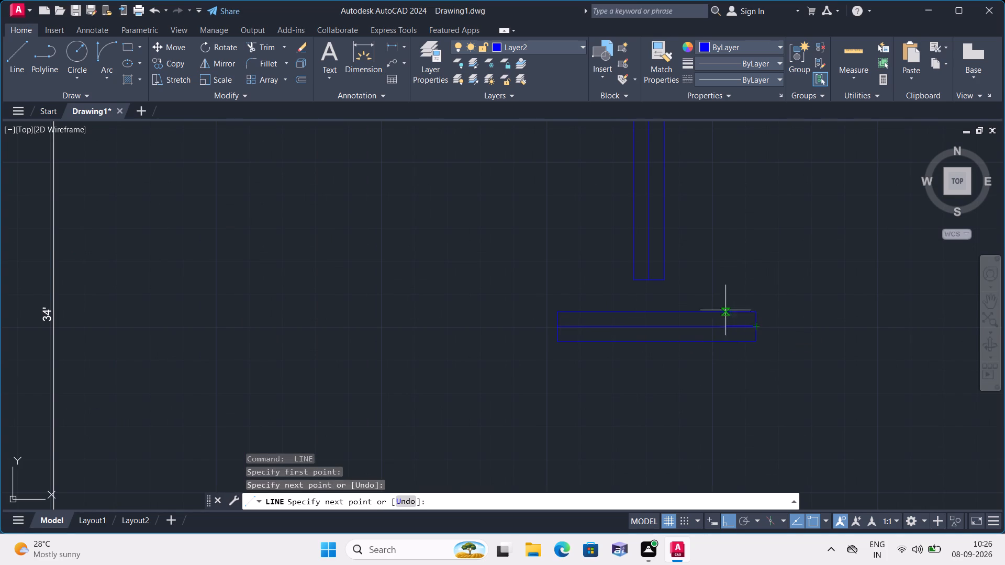
key(Escape)
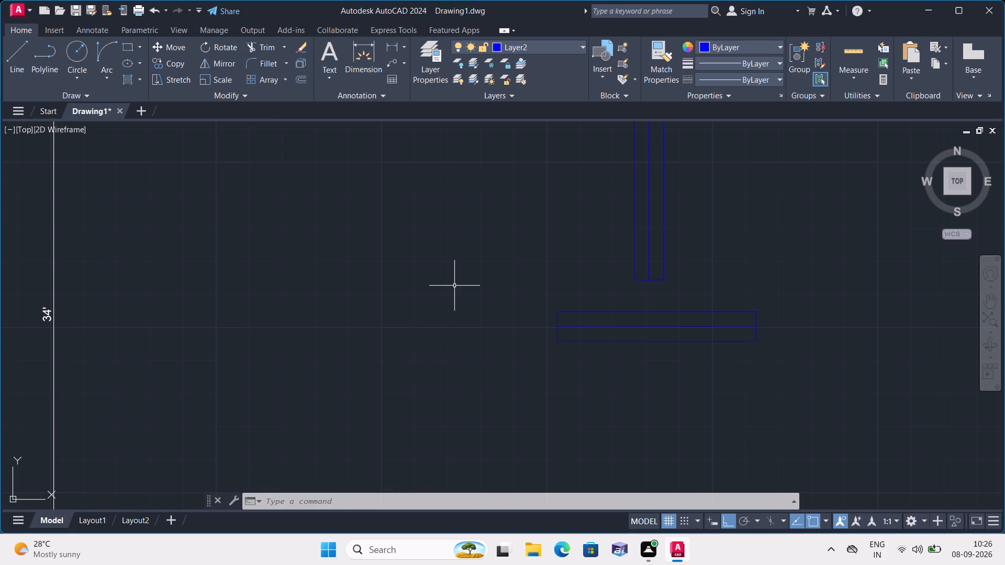
Draw a closed vertical rectangle of lines, 3' long and 9" wide, west of the two 5' rectangles.
text(l)
key(space)
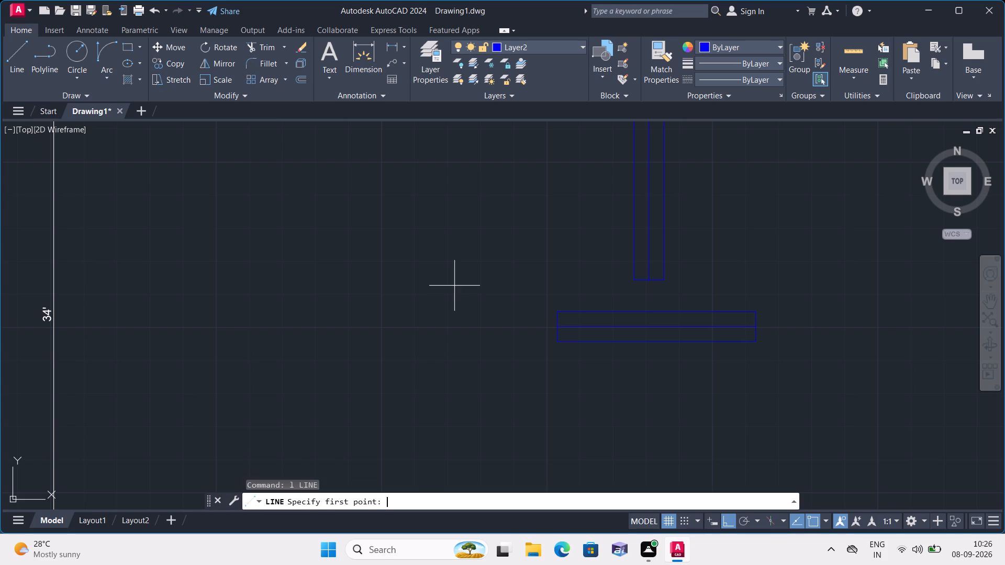
click(428, 233)
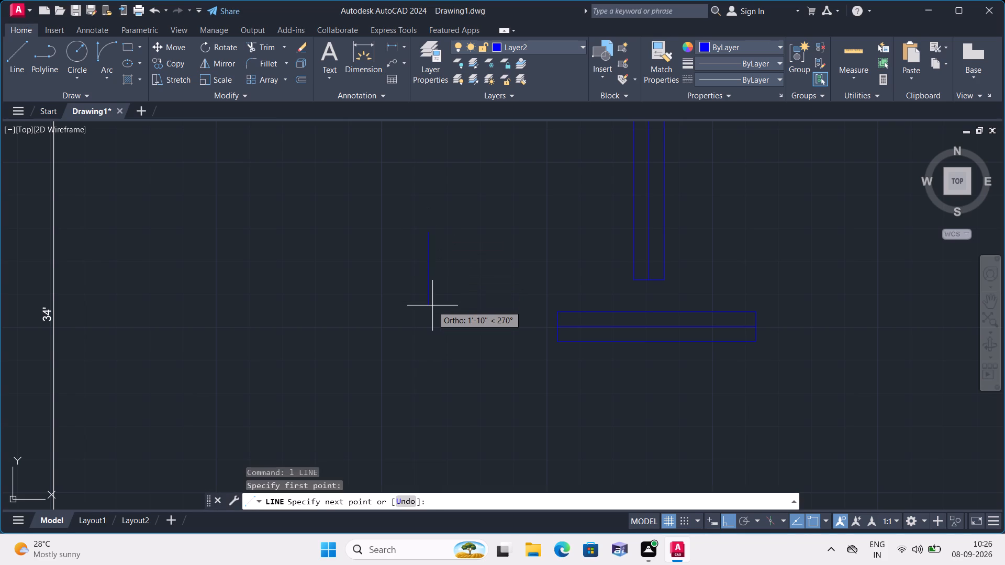
text(3')
key(space)
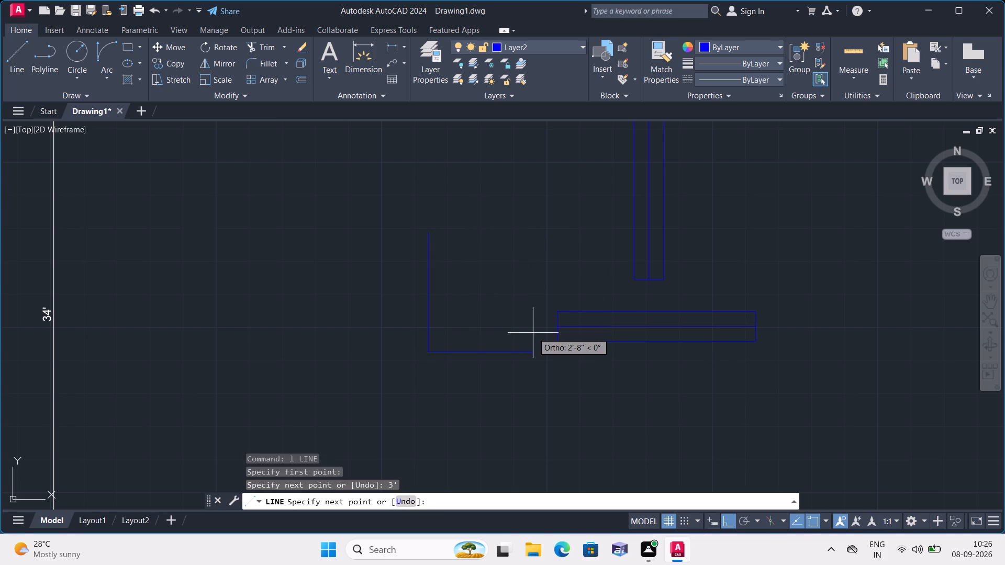
key(9)
text(")
key(space)
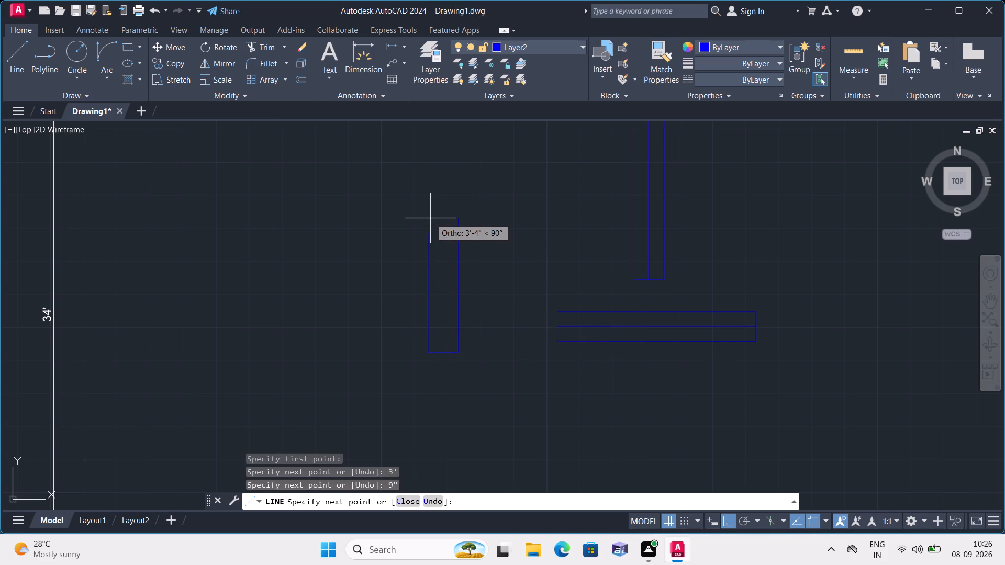
key(3)
text(')
key(space)
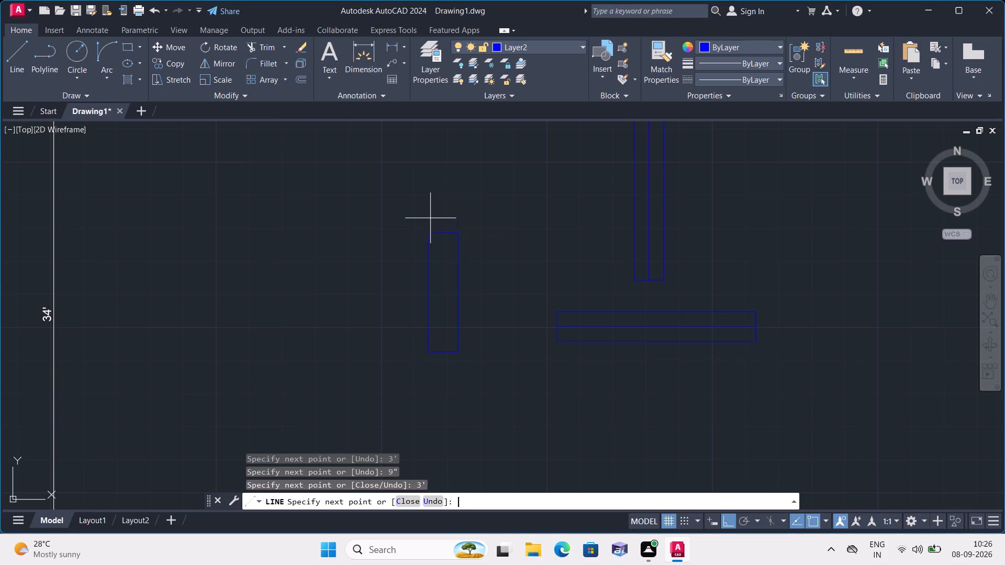
click(428, 233)
key(space)
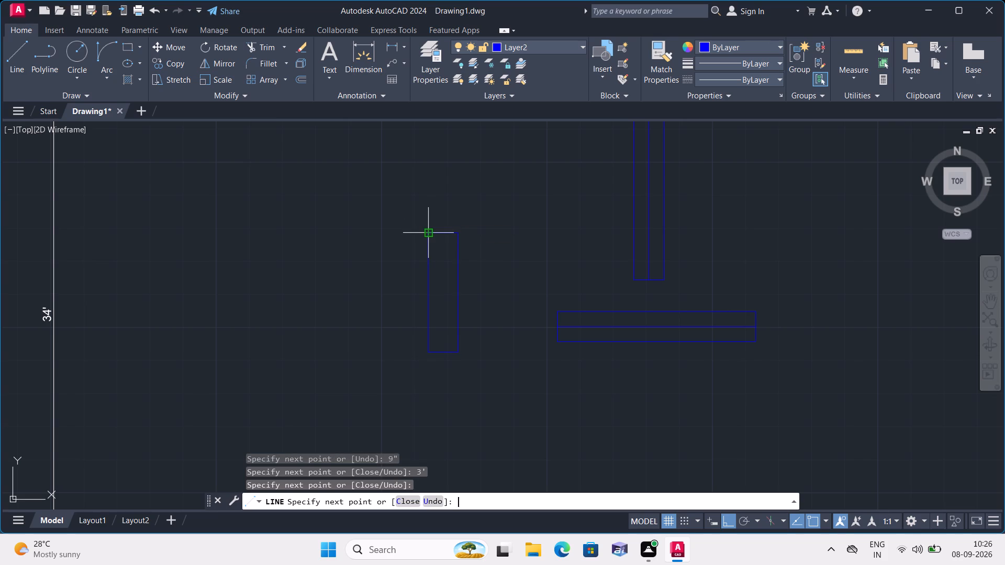
Draw a lengthwise centre line between the midpoints of the short sides of the 3' rectangle.
key(space)
click(444, 235)
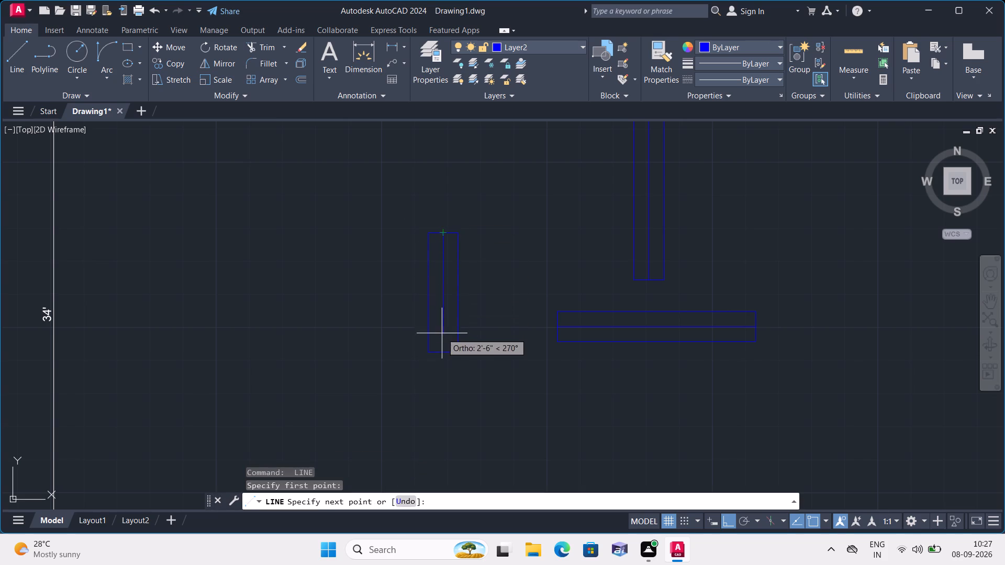
click(444, 353)
key(space)
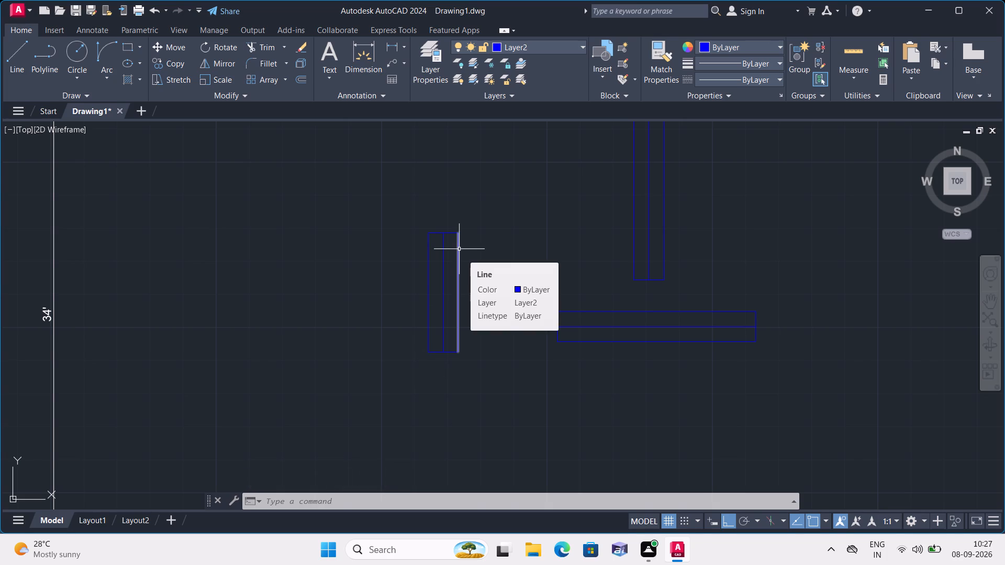
Draw a closed vertical rectangle of lines, 2' long and 9" wide, west of the 3' rectangle.
key(l)
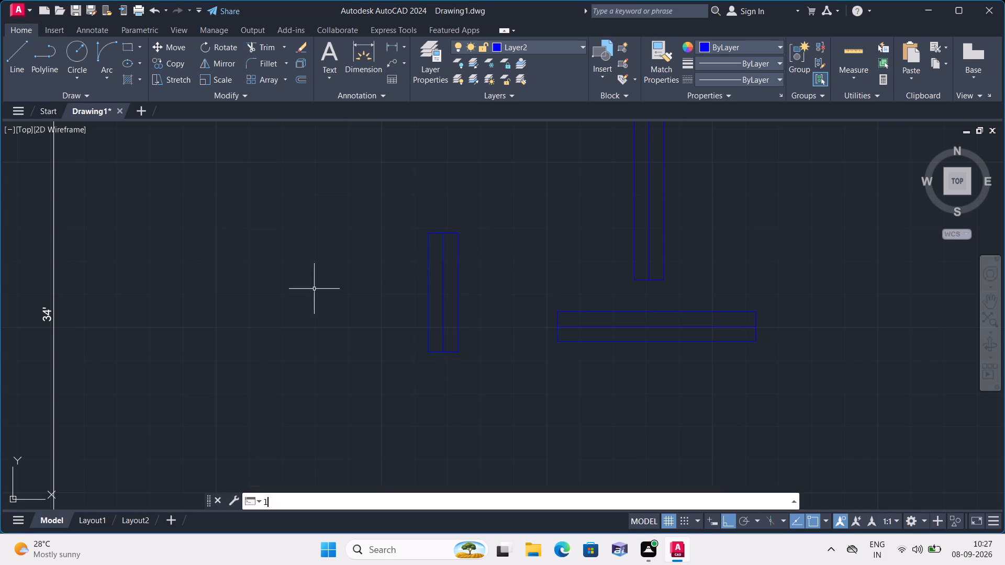
key(space)
click(310, 284)
text(2')
key(space)
text(9")
key(space)
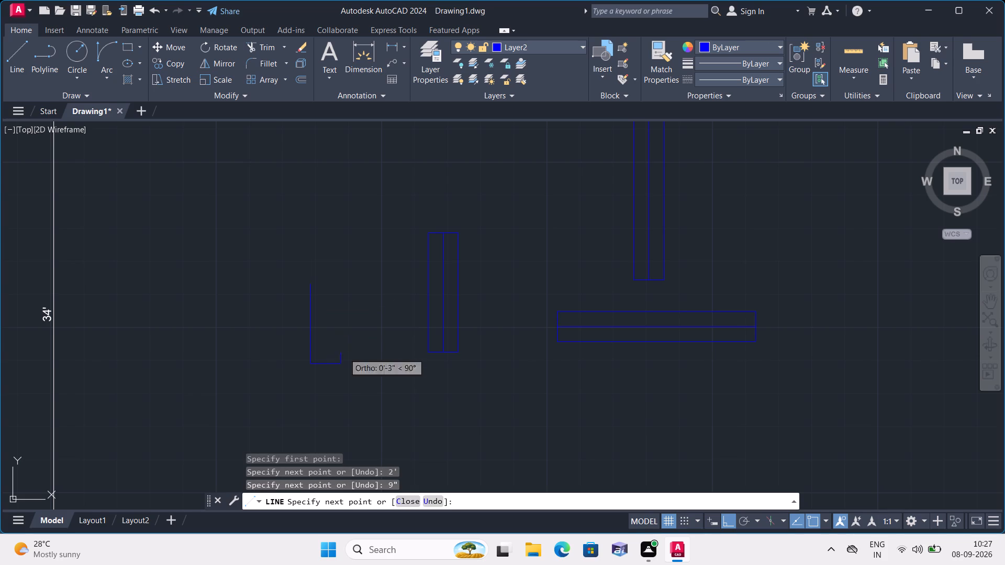
text(2')
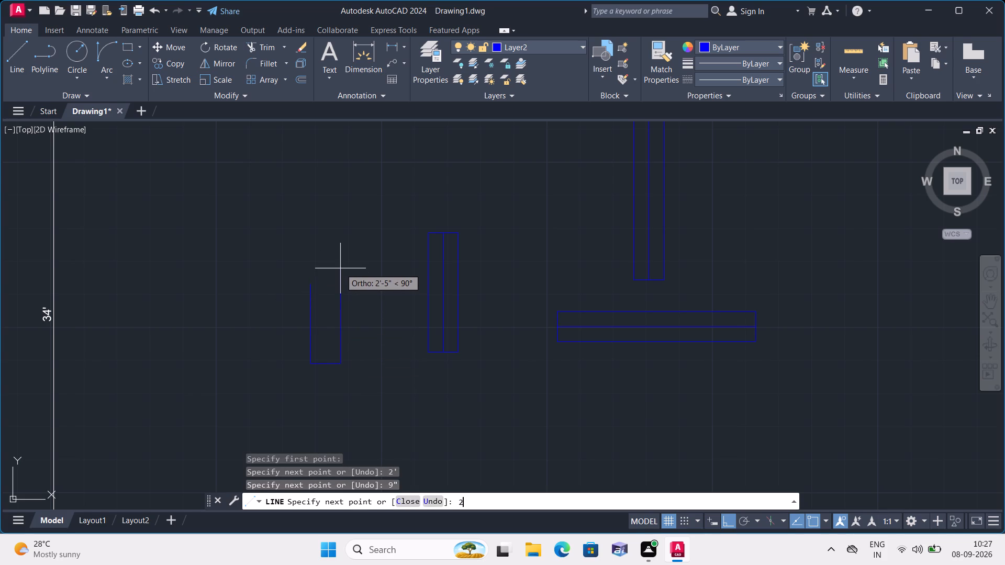
key(space)
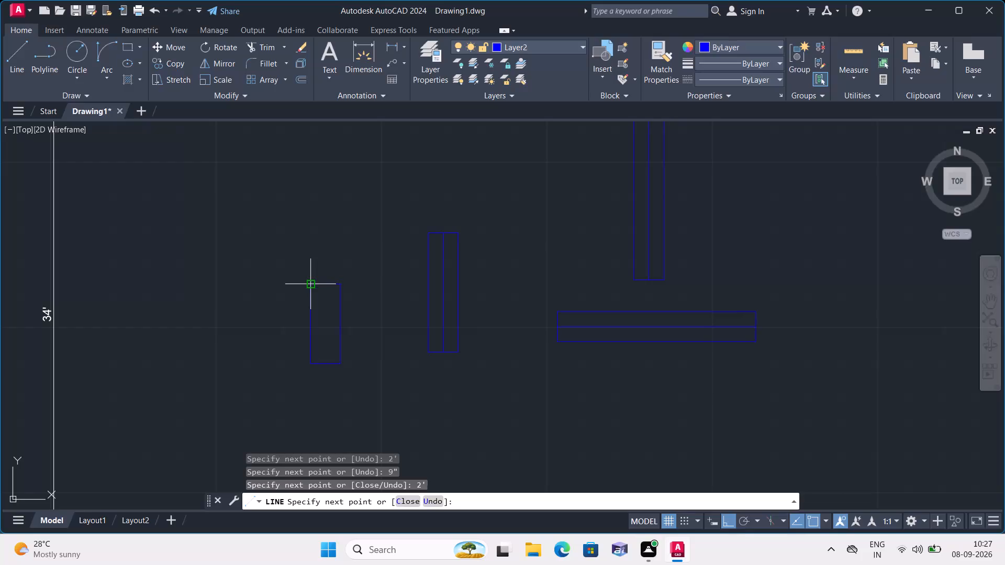
click(308, 284)
key(space)
Draw a lengthwise centre line between the midpoints of the short sides of the 2' rectangle.
key(space)
click(324, 286)
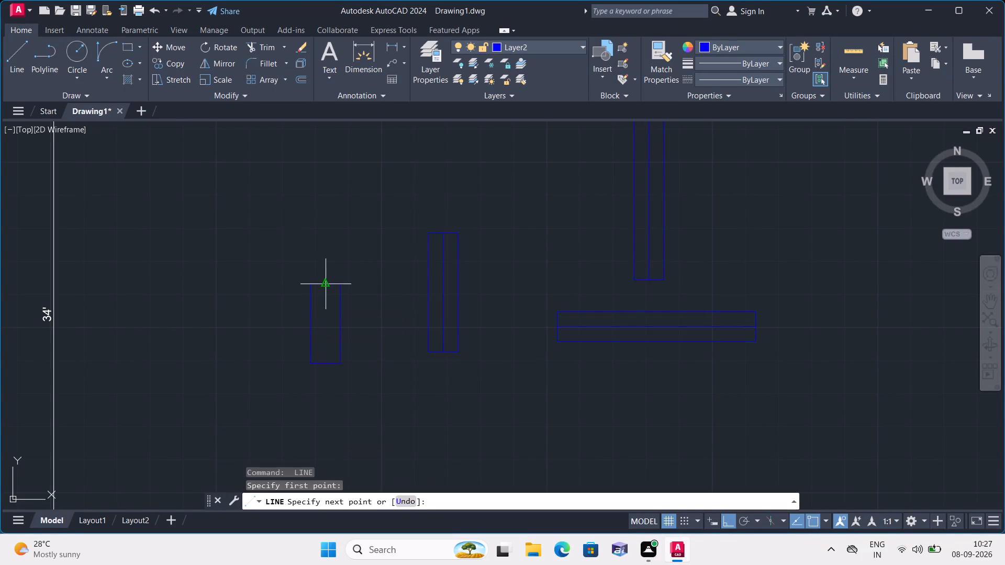
click(328, 365)
key(space)
Draw a closed horizontal rectangle of lines, 3' long and 4.5" wide, south of the 3' vertical rectangle.
scroll(346, 337, down, 1)
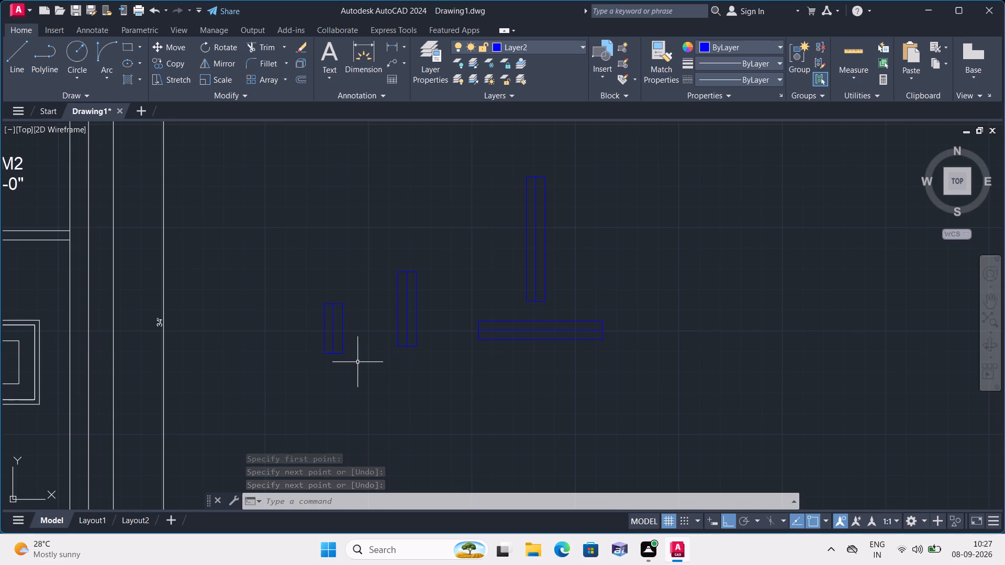
text(l)
key(space)
click(363, 393)
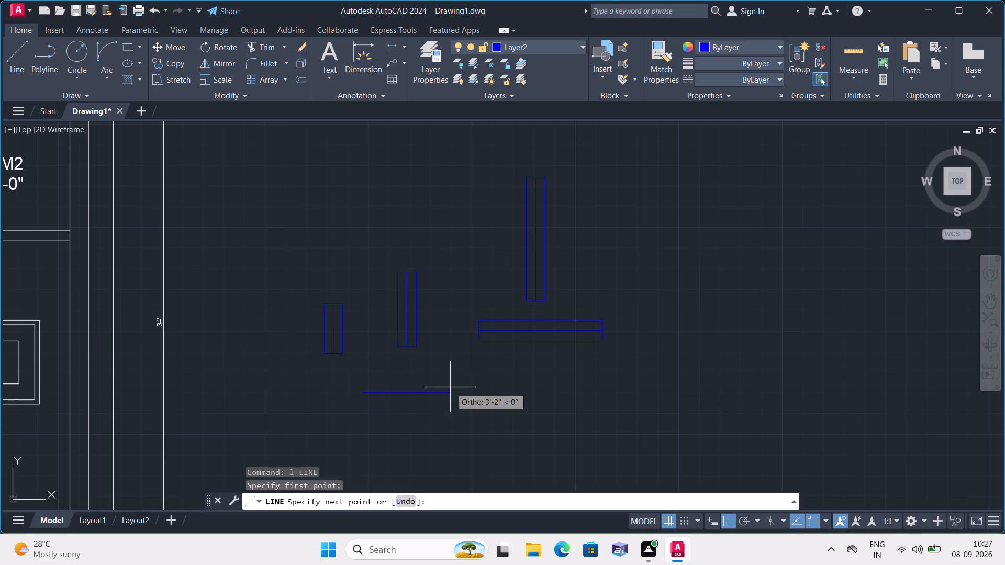
text(3')
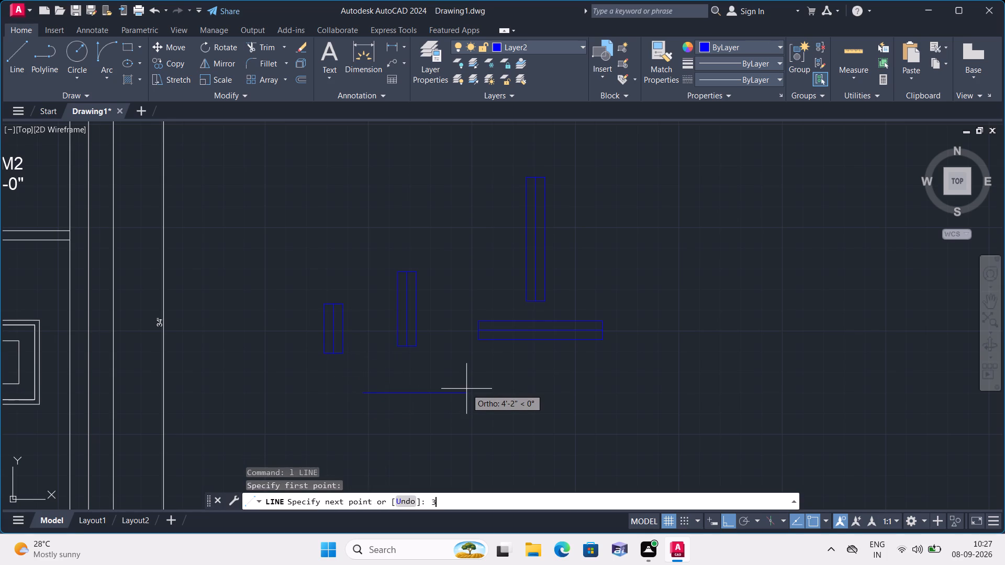
key(space)
text(4.5)
text(")
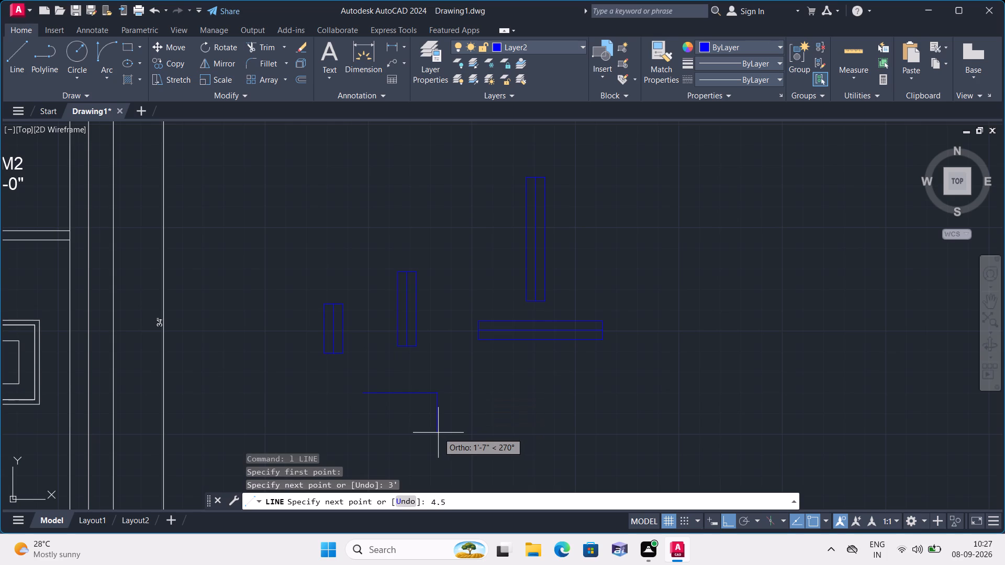
key(space)
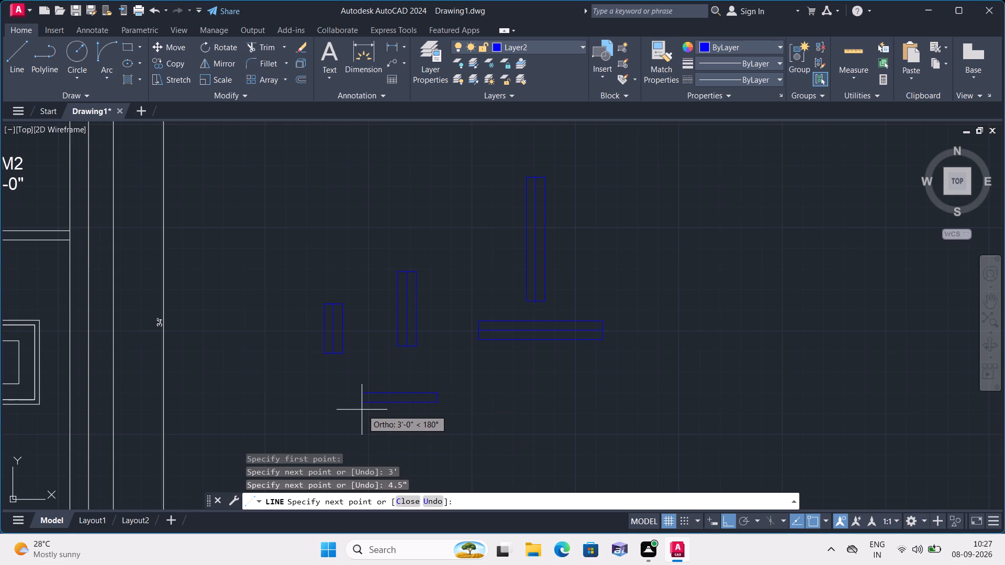
text(3')
key(space)
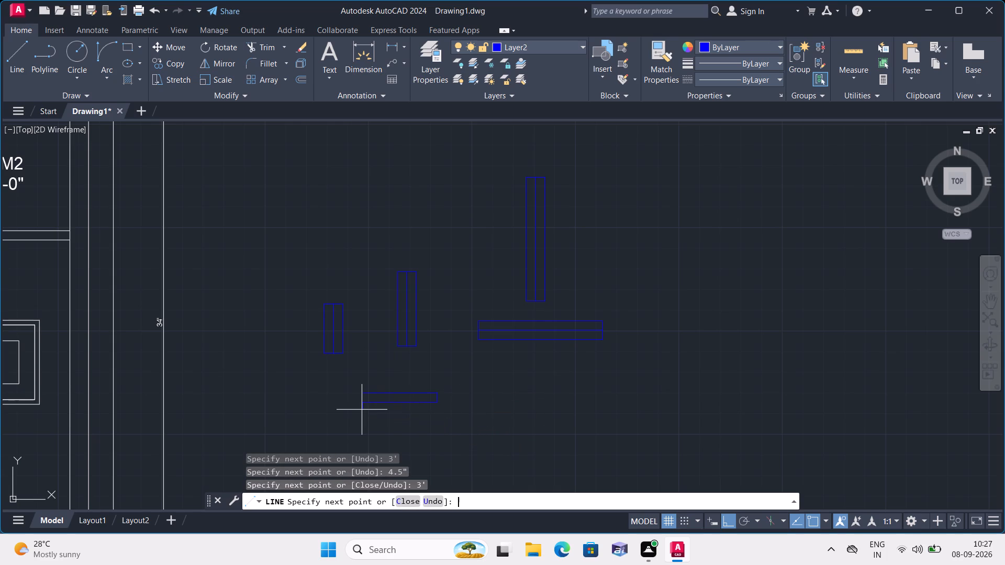
click(359, 391)
key(space)
Draw a lengthwise centre line between the midpoints of the short sides of the 4.5" wide rectangle.
key(space)
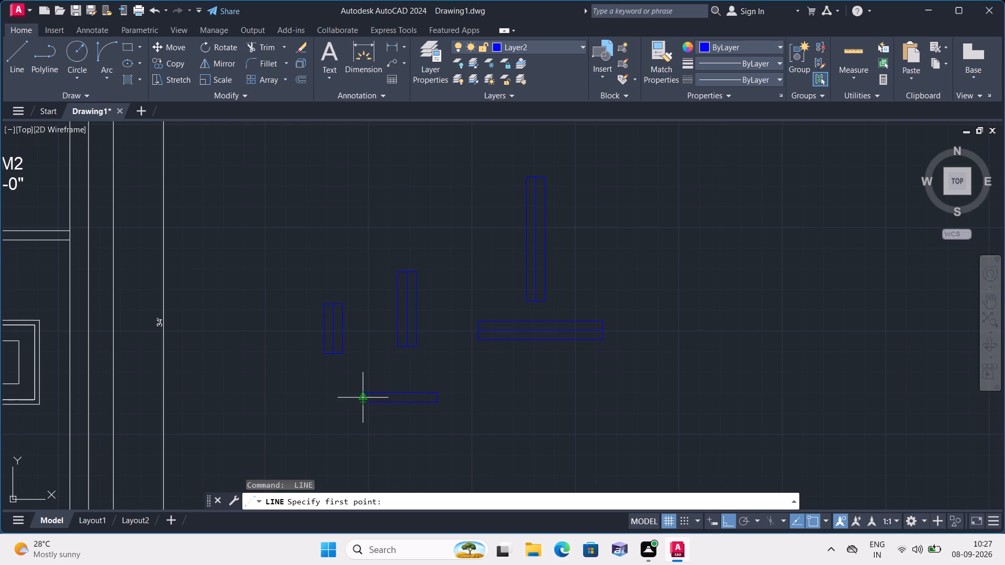
scroll(364, 396, up, 2)
click(359, 397)
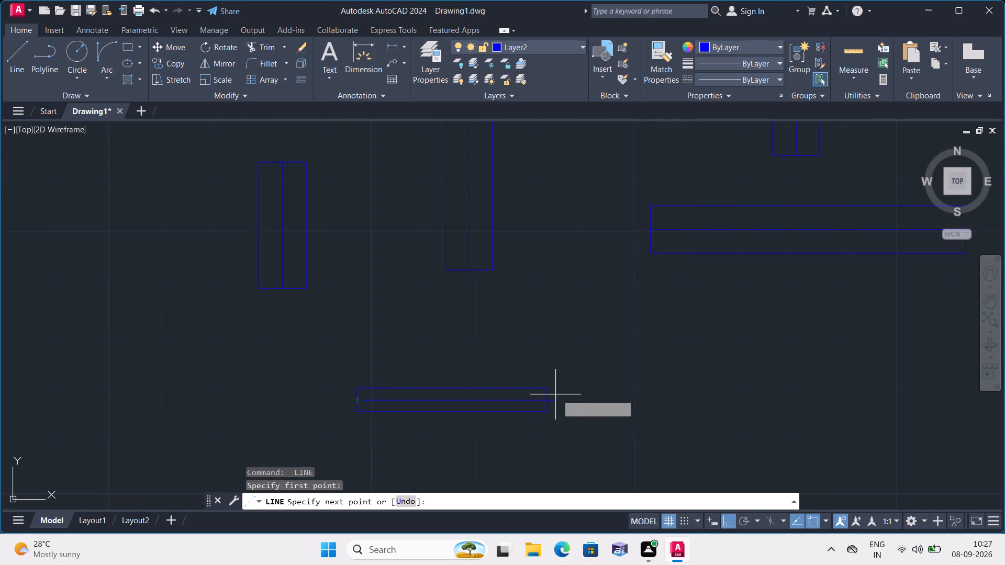
click(542, 399)
key(Escape)
scroll(533, 399, down, 2)
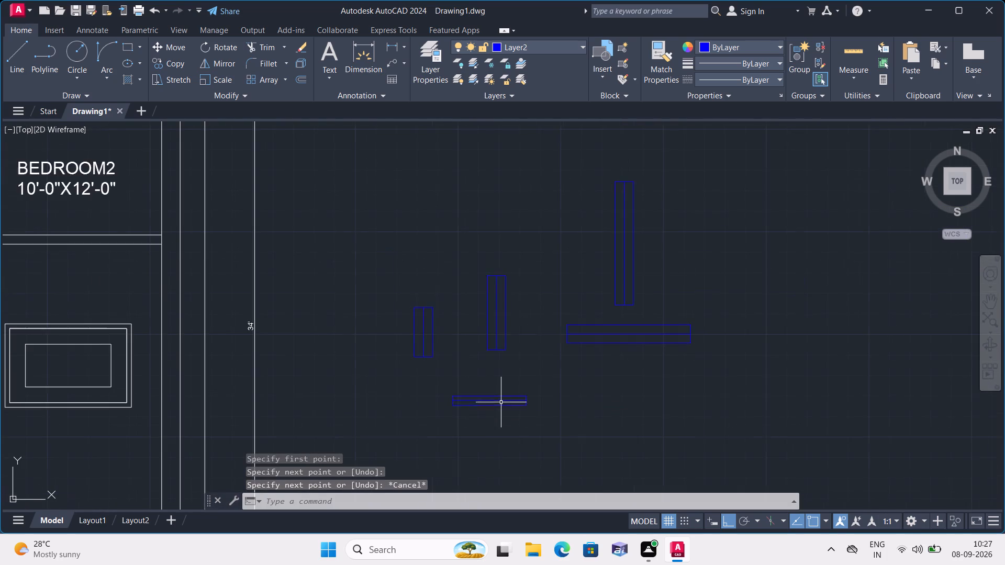
Make layer 0 the current layer.
scroll(428, 396, down, 1)
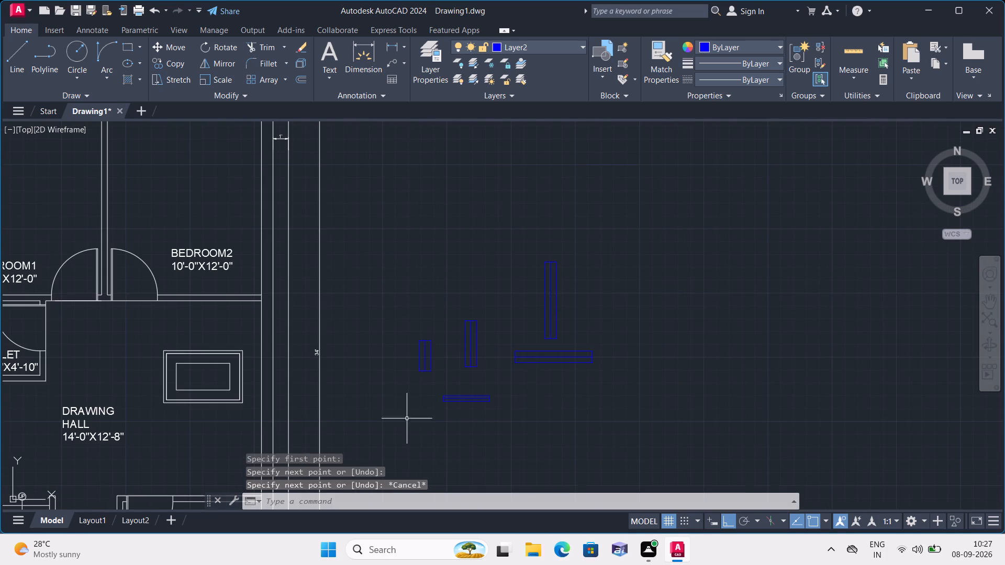
middle_drag(393, 434, 507, 364)
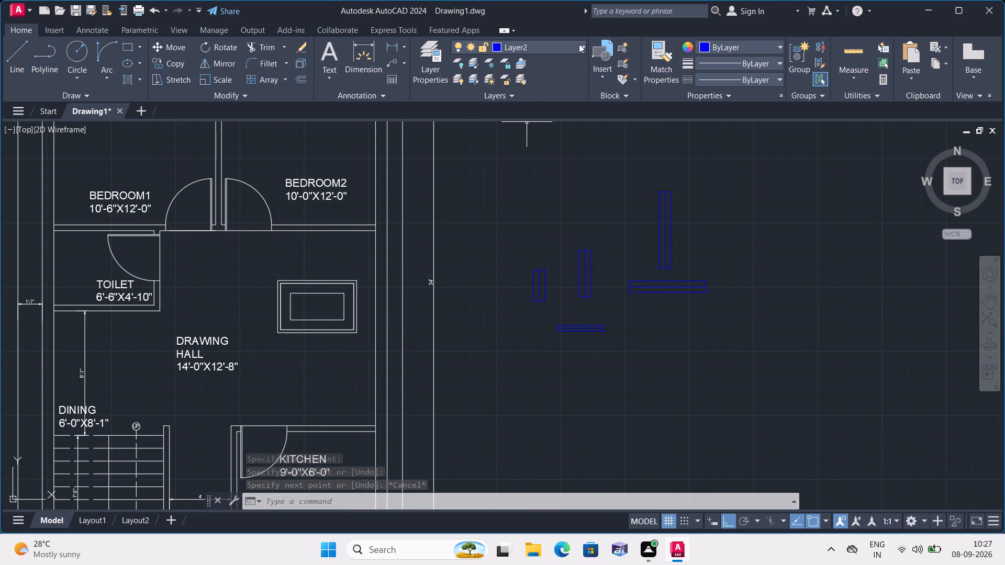
click(579, 44)
click(529, 63)
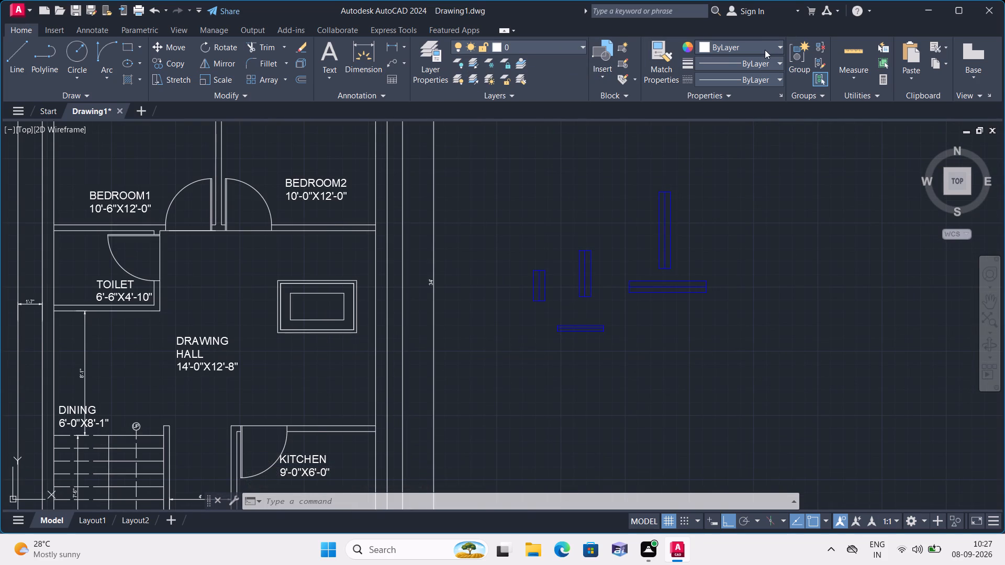
Draw a helper line along the inner face of the south wall below the stairs, from corner to corner.
scroll(303, 479, down, 1)
middle_drag(298, 461, 403, 320)
scroll(405, 318, down, 1)
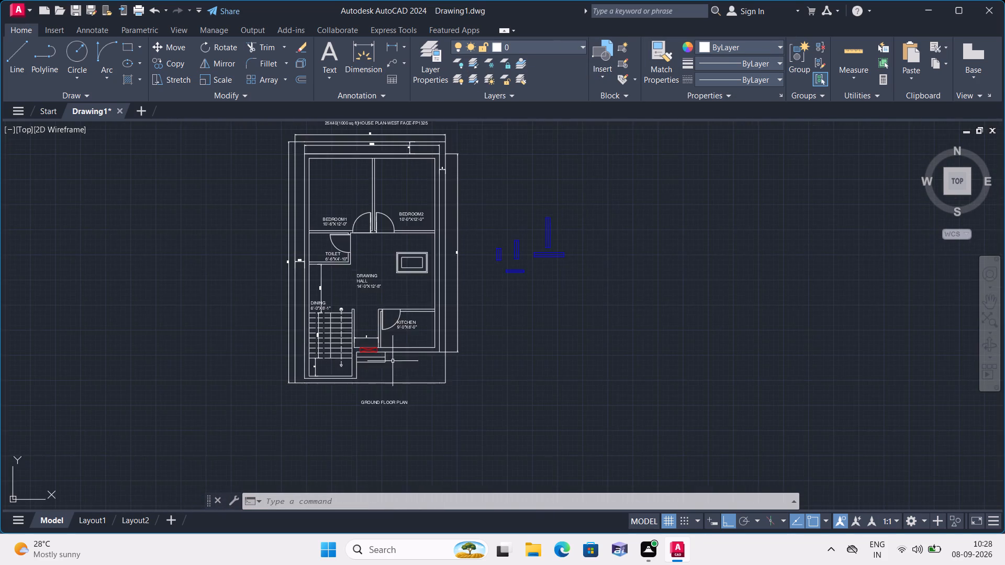
scroll(390, 371, up, 3)
middle_drag(242, 321, 270, 334)
scroll(298, 380, up, 1)
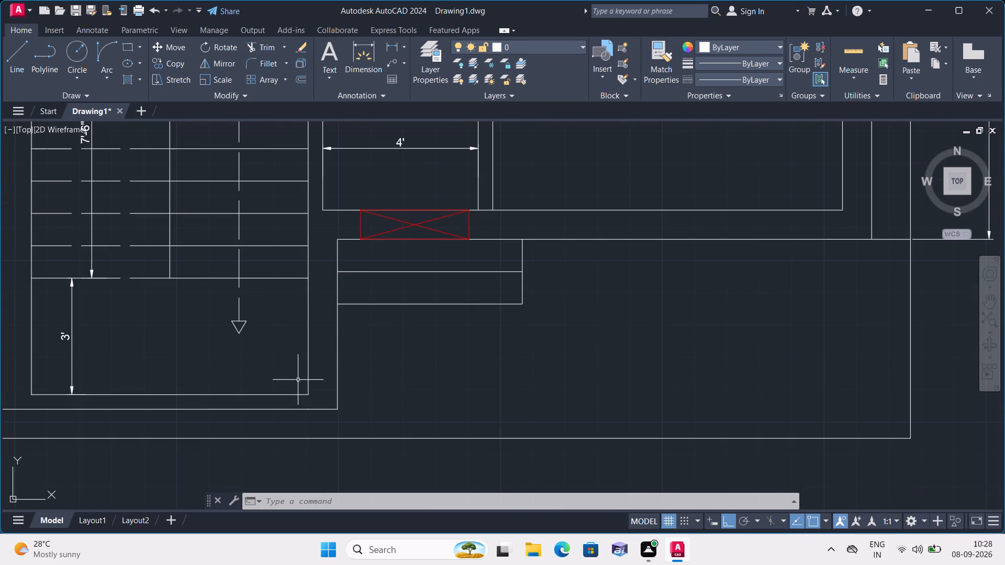
text(l)
key(space)
click(310, 395)
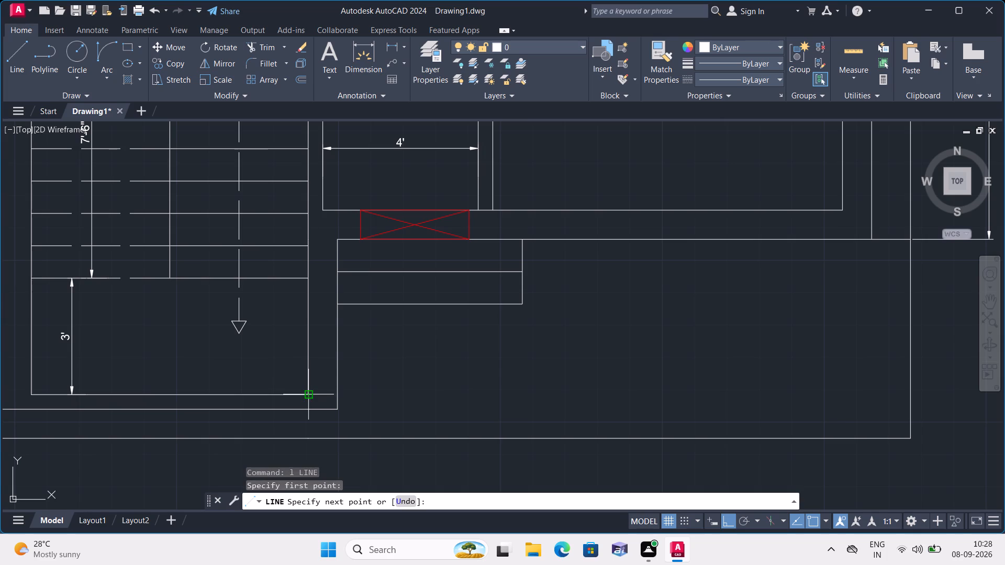
click(33, 394)
key(space)
Move the 3' by 4.5" blue symbol by its upper midpoint, with Ortho off, to the helper line's midpoint in the stair's south wall.
scroll(86, 422, down, 3)
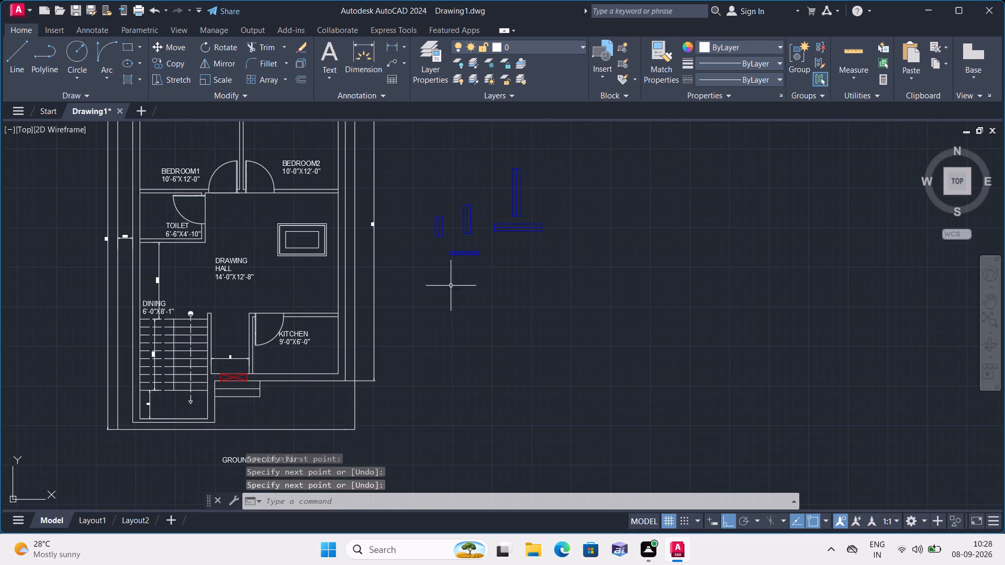
click(446, 249)
click(495, 269)
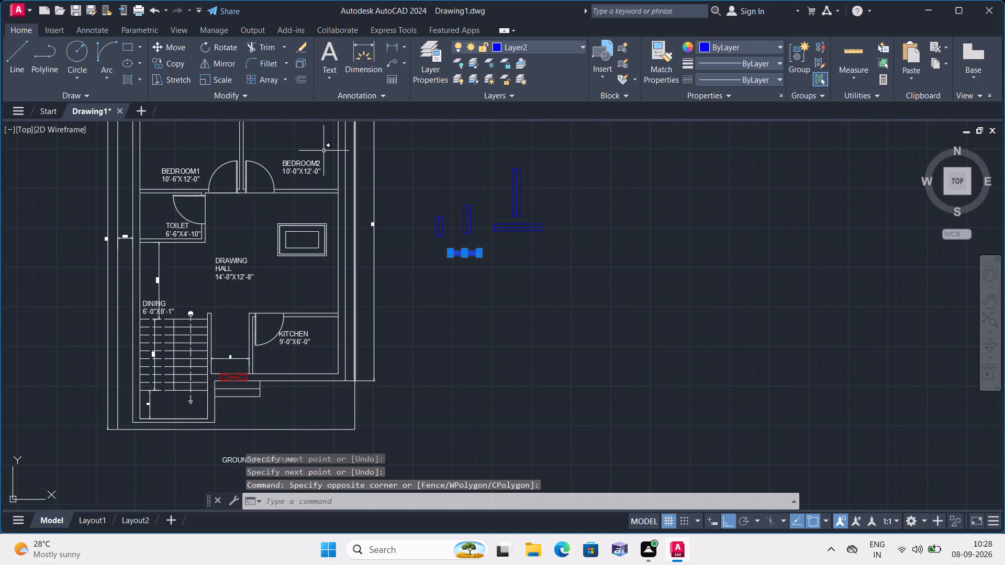
click(160, 42)
scroll(448, 247, up, 3)
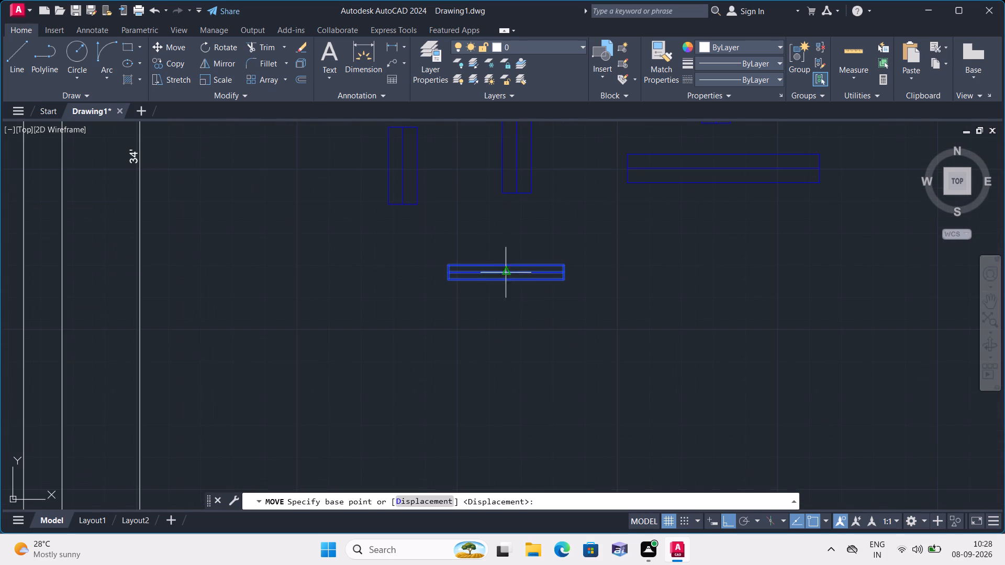
click(505, 264)
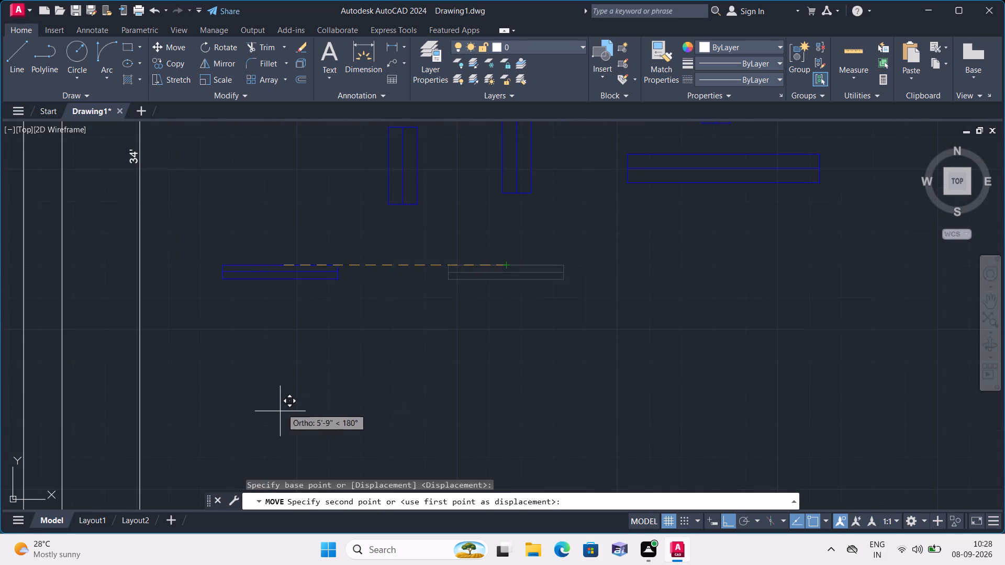
scroll(277, 416, down, 1)
middle_drag(277, 416, 351, 378)
key(F8)
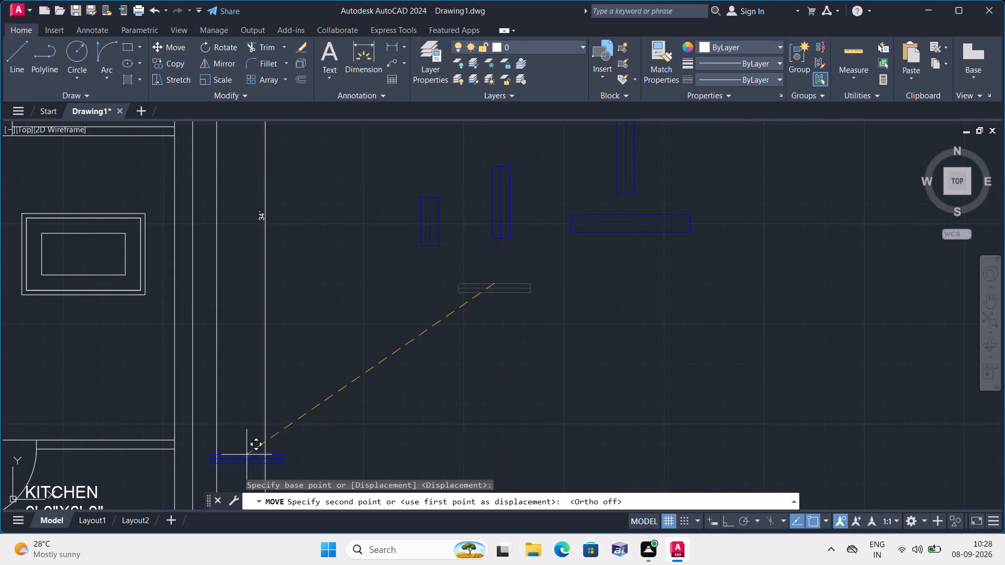
scroll(238, 451, down, 1)
middle_drag(238, 451, 517, 299)
scroll(188, 452, up, 2)
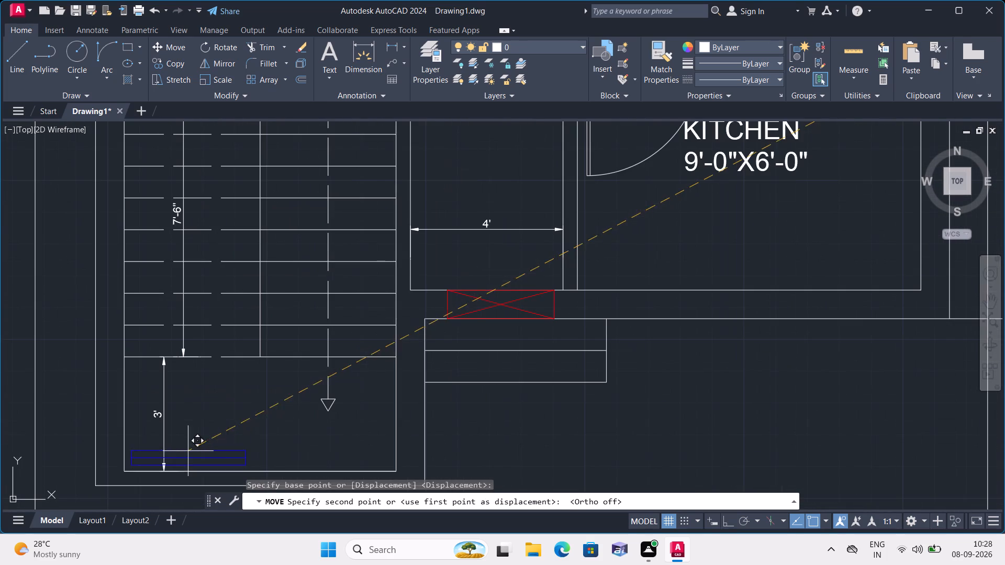
middle_drag(219, 459, 263, 380)
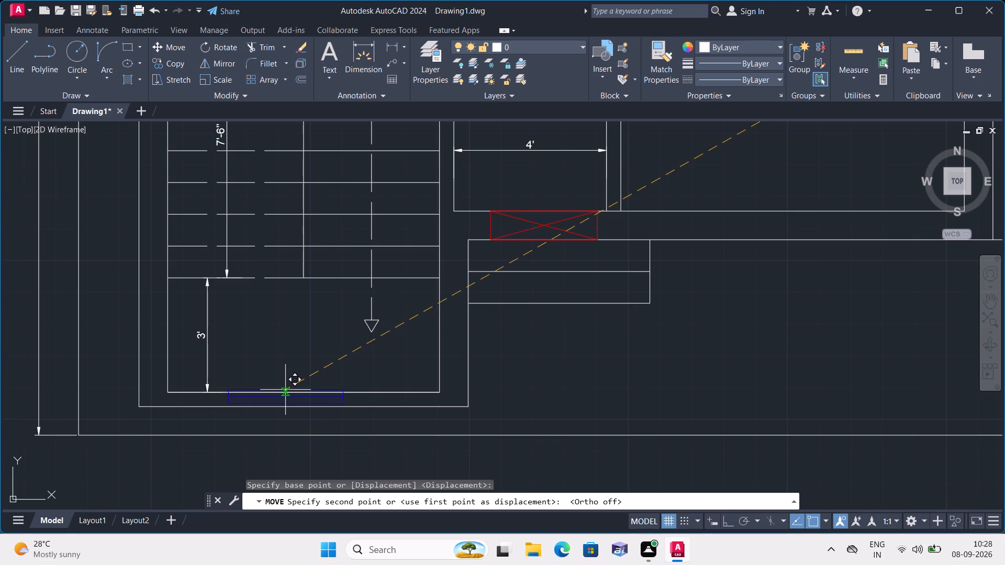
click(303, 390)
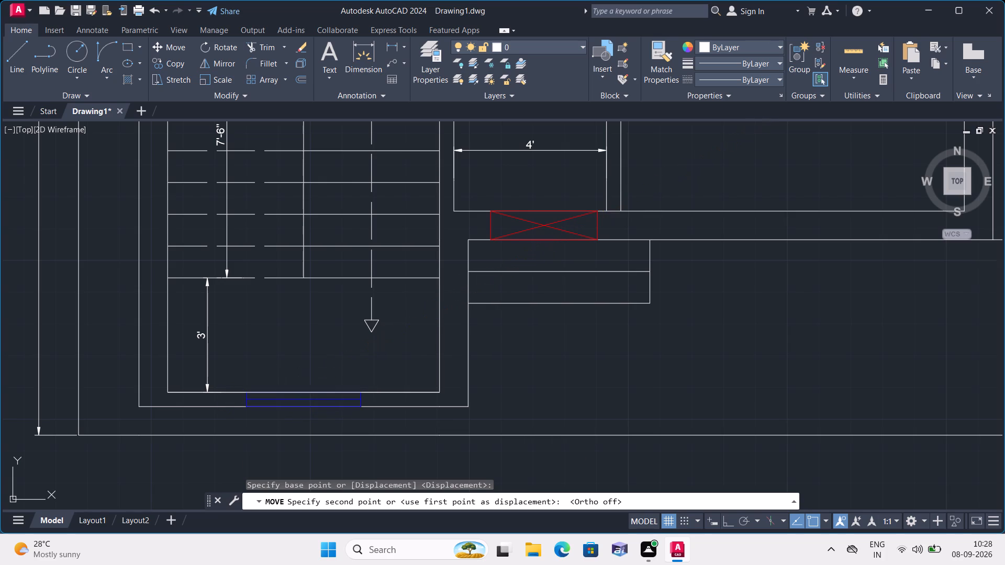
key(space)
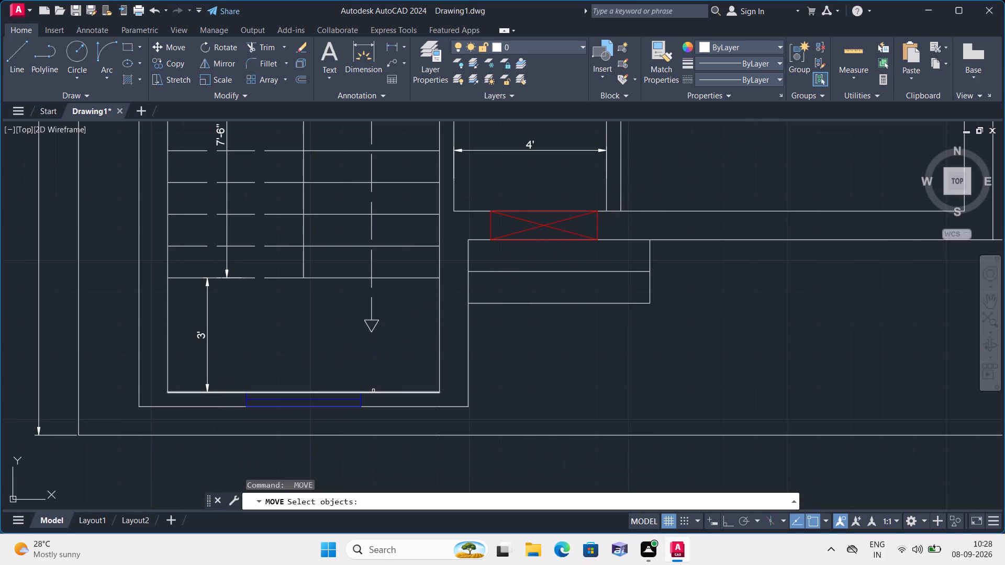
key(Escape)
Delete the helper line along the inner face of the stair's south wall.
click(380, 391)
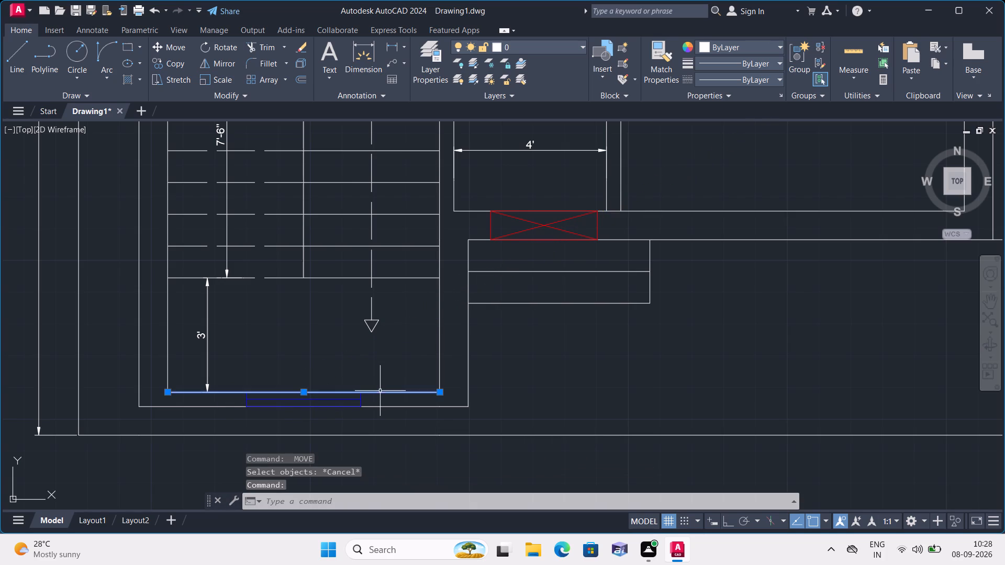
key(Delete)
Draw a line along the inner face of the kitchen's east wall, from its north corner to its south corner.
scroll(376, 385, down, 2)
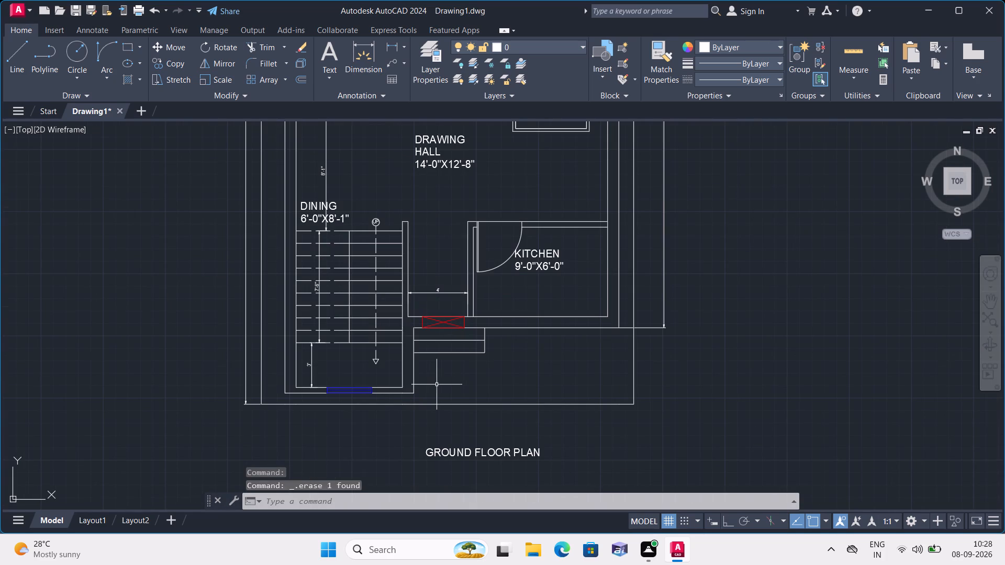
middle_drag(438, 400, 338, 470)
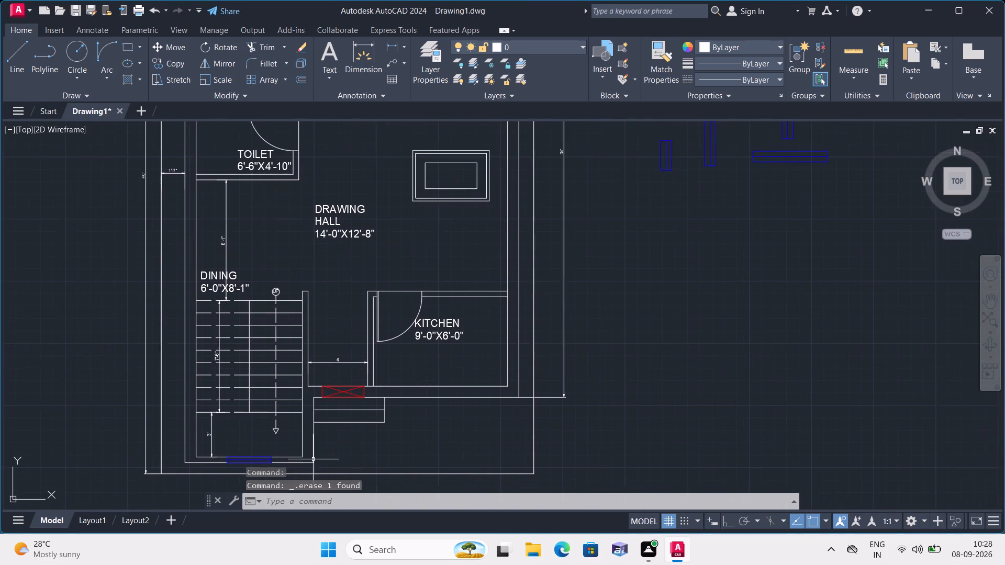
scroll(305, 457, down, 1)
scroll(448, 442, up, 2)
key(l)
key(space)
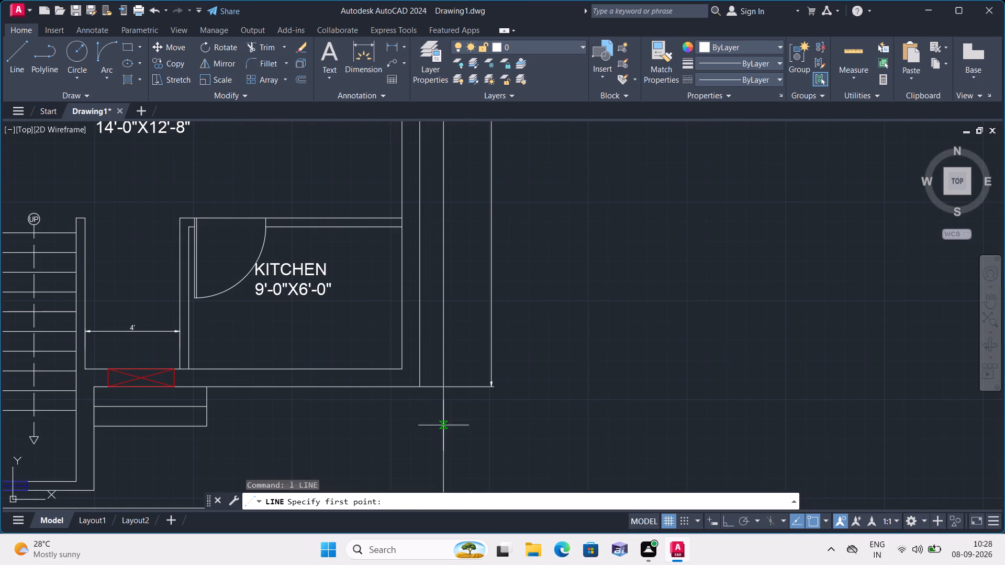
click(399, 230)
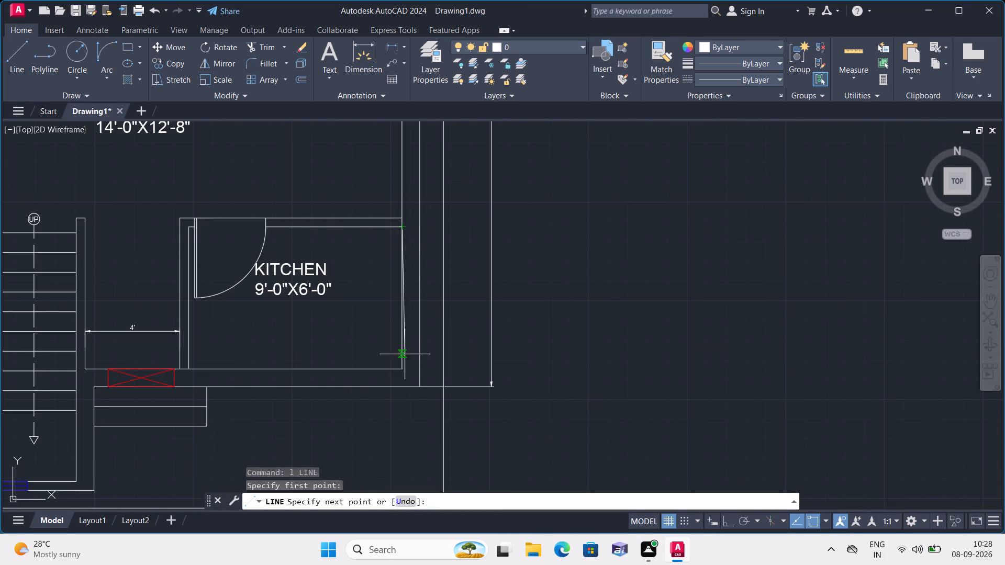
click(403, 370)
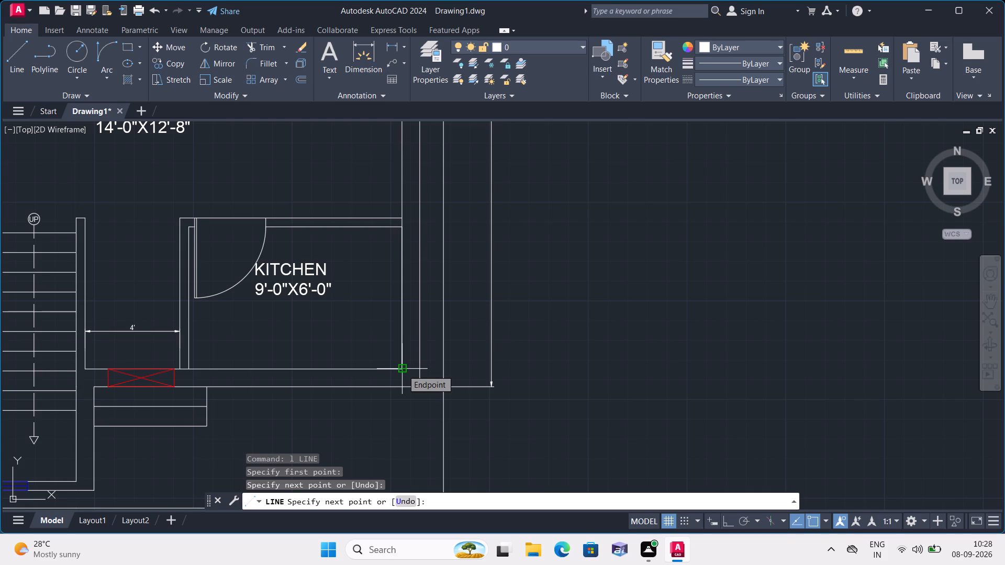
key(space)
Draw a line along the inner face of the dining area's west wall, from the top of the stairs to the toilet wall.
key(space)
scroll(309, 345, down, 1)
middle_drag(289, 338, 421, 355)
scroll(421, 355, down, 1)
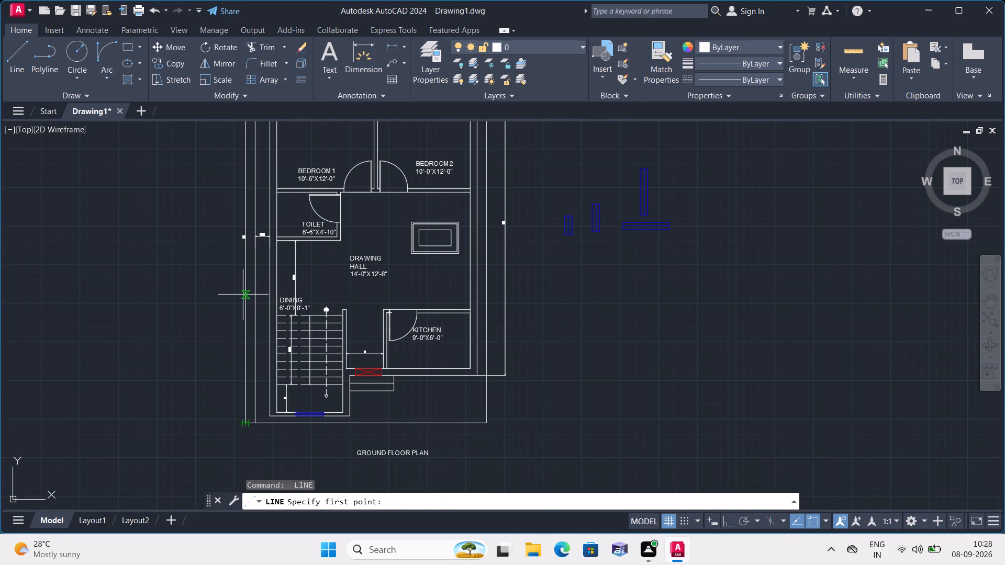
scroll(244, 299, up, 1)
click(297, 323)
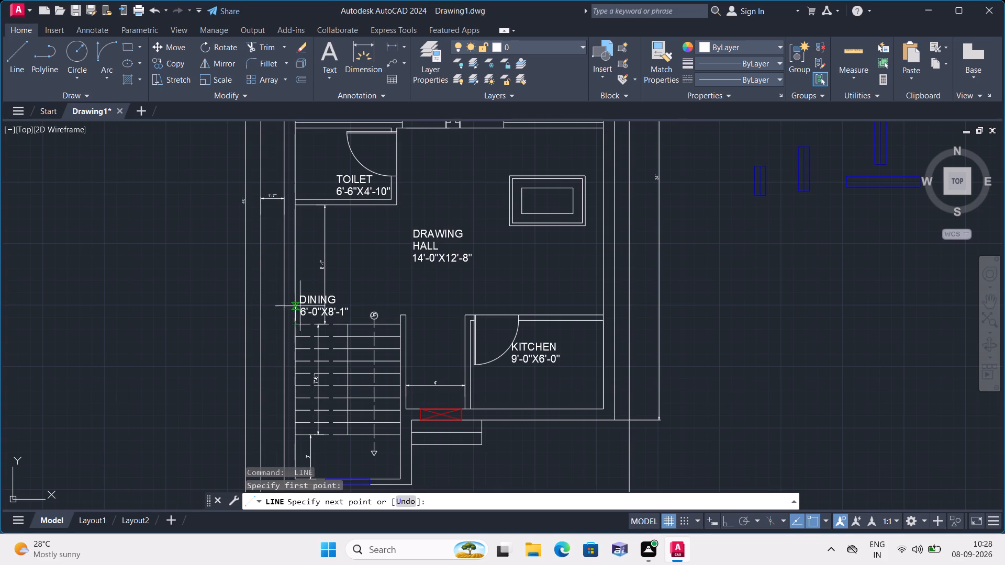
click(297, 201)
key(space)
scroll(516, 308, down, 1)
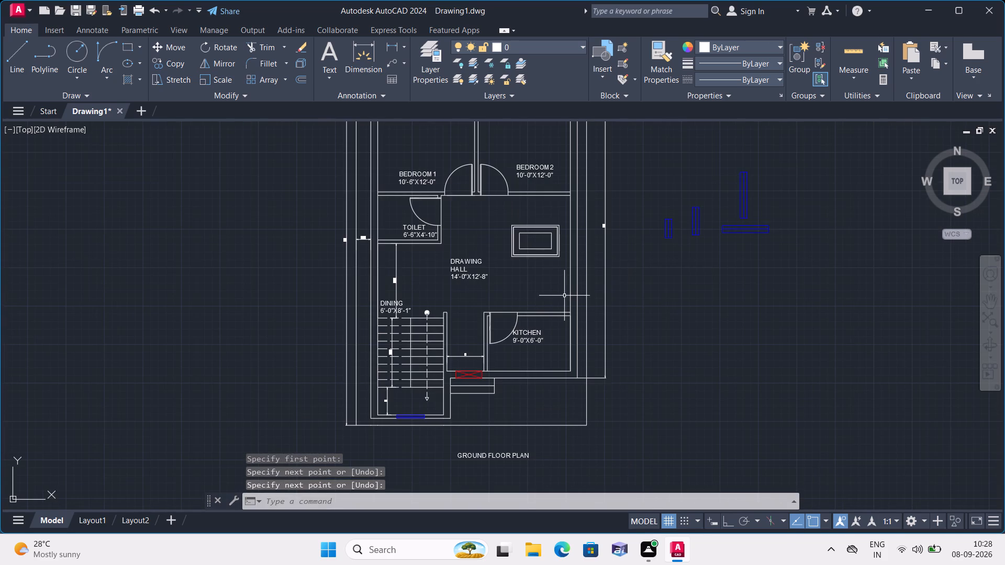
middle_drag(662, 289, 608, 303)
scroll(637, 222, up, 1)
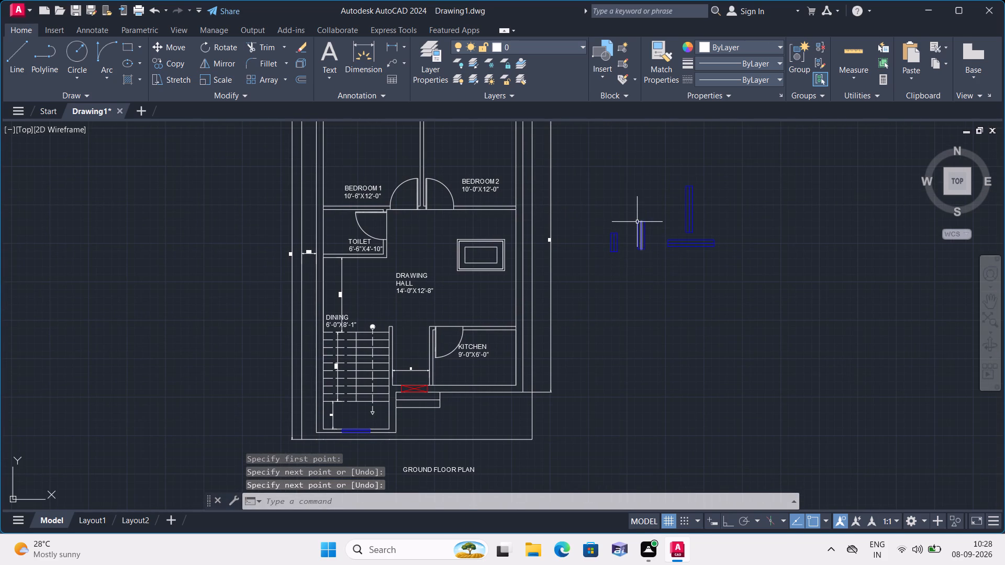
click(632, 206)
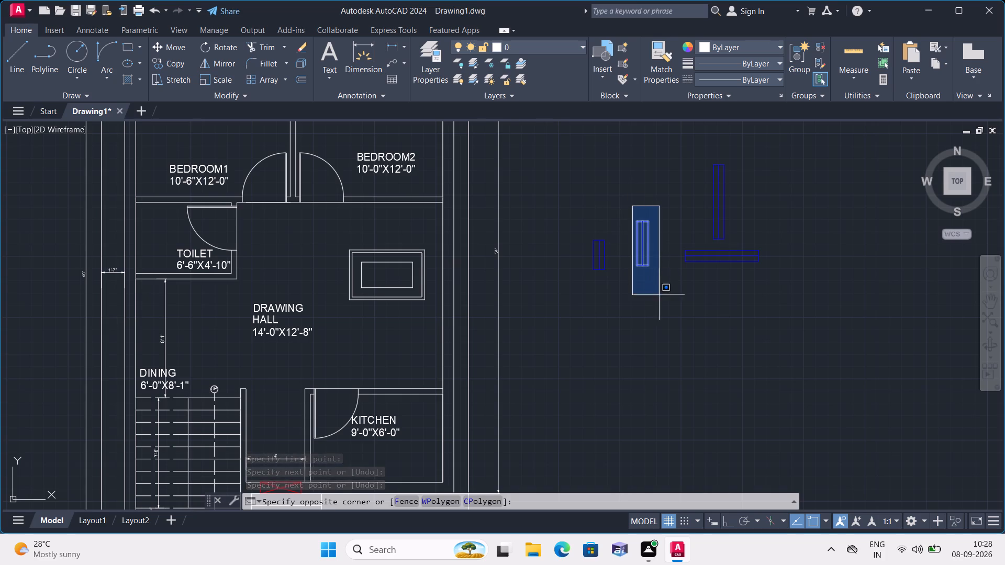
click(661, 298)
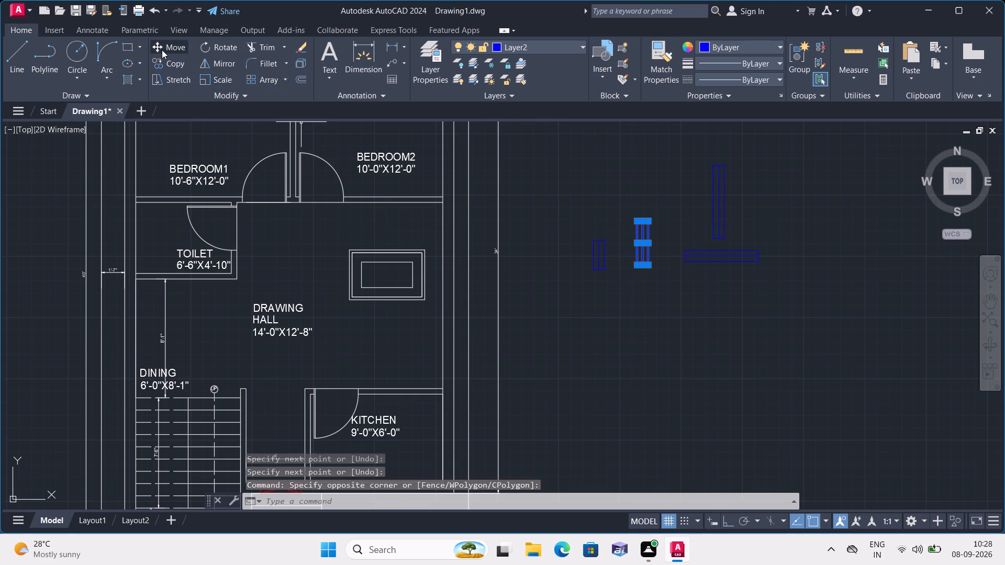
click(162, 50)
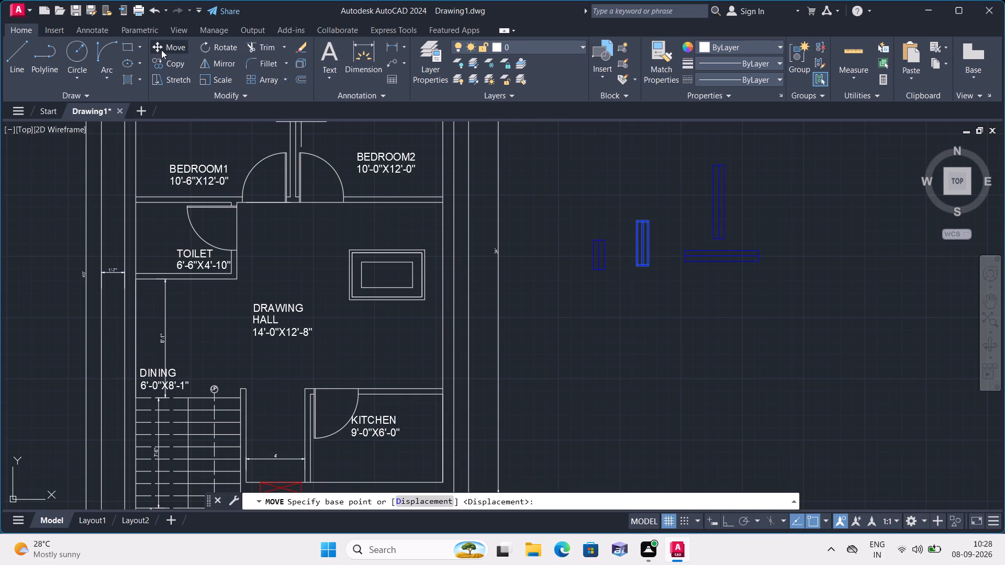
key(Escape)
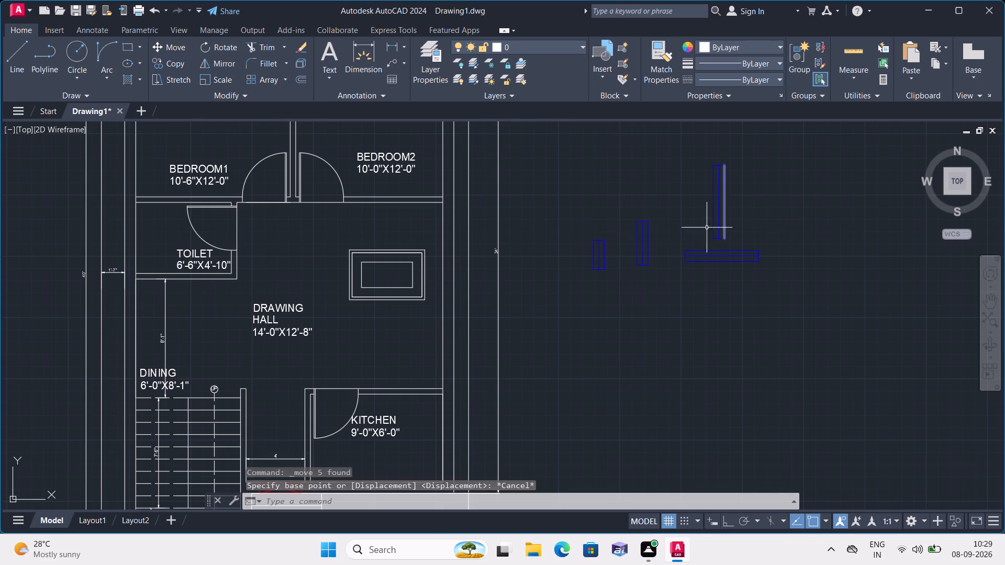
Copy the mid-sized upright blue window symbol by its west side's midpoint to the helper line's midpoint on the kitchen's east wall.
click(619, 204)
click(660, 302)
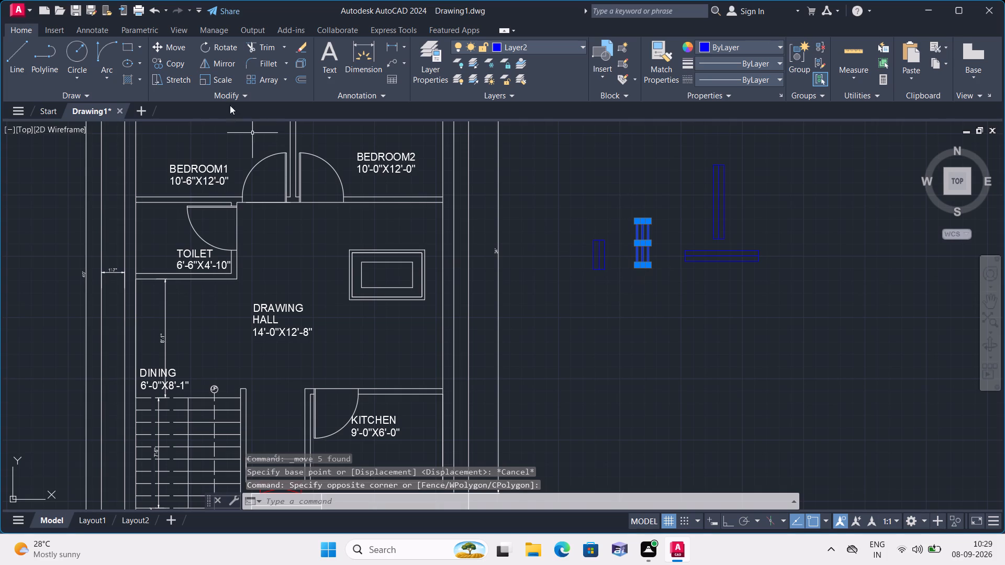
click(178, 65)
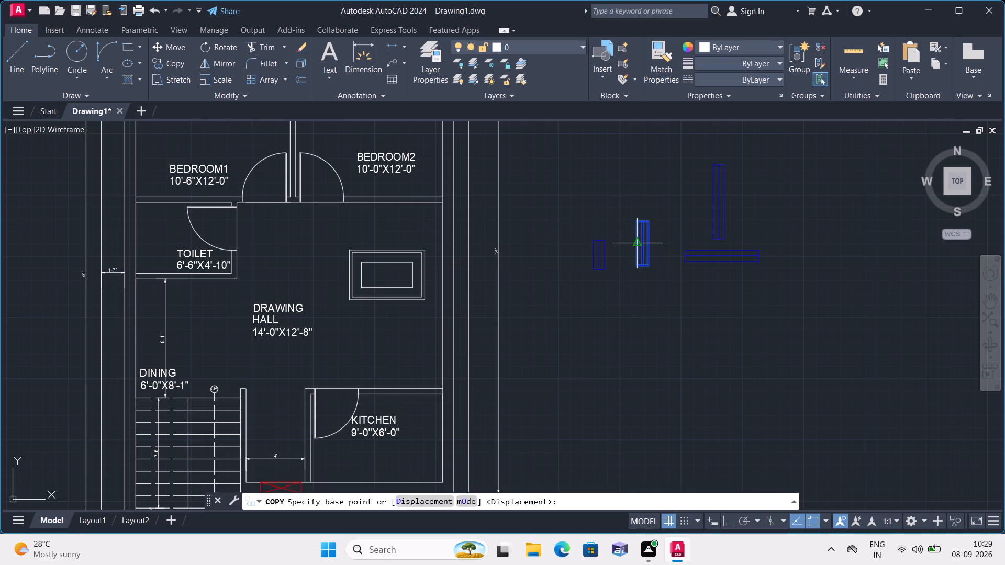
click(640, 245)
middle_drag(544, 387, 547, 380)
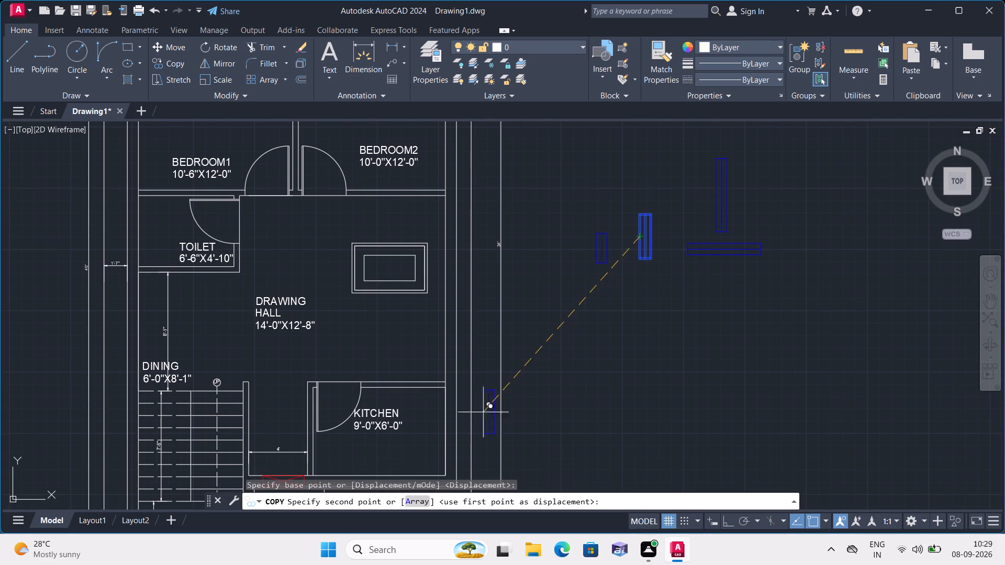
click(446, 433)
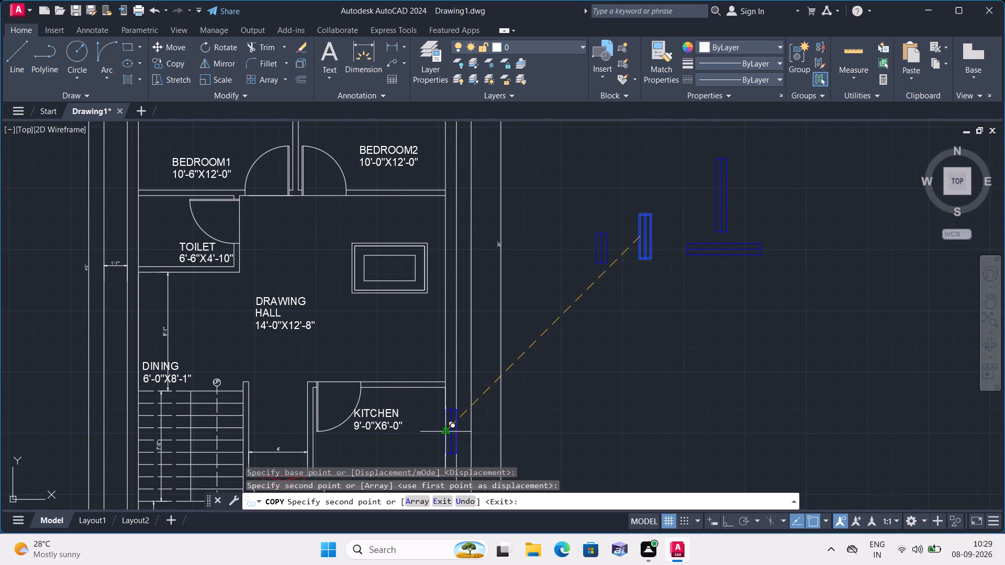
key(space)
Delete the helper line along the inner face of the kitchen's east wall.
click(446, 410)
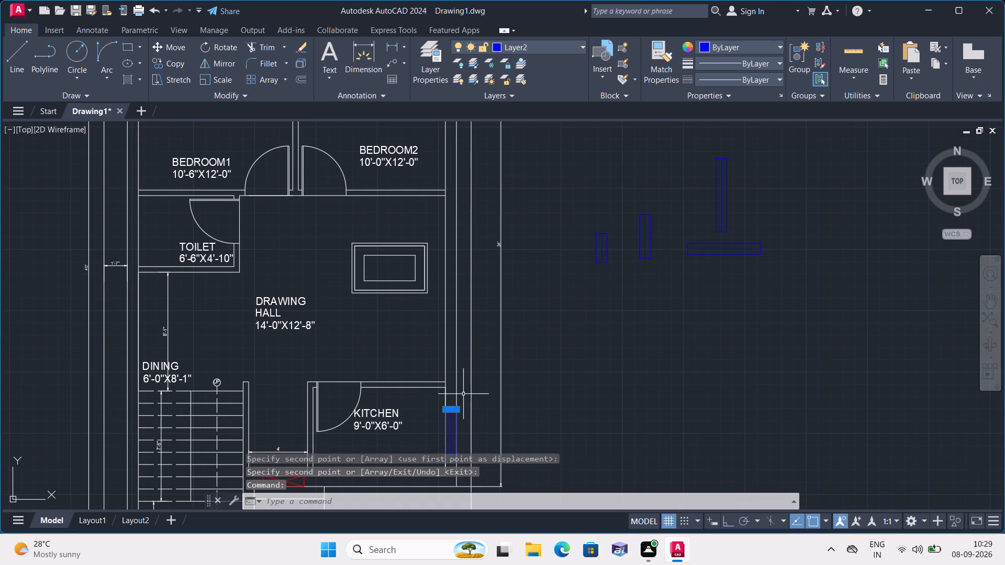
key(Escape)
click(443, 400)
click(445, 402)
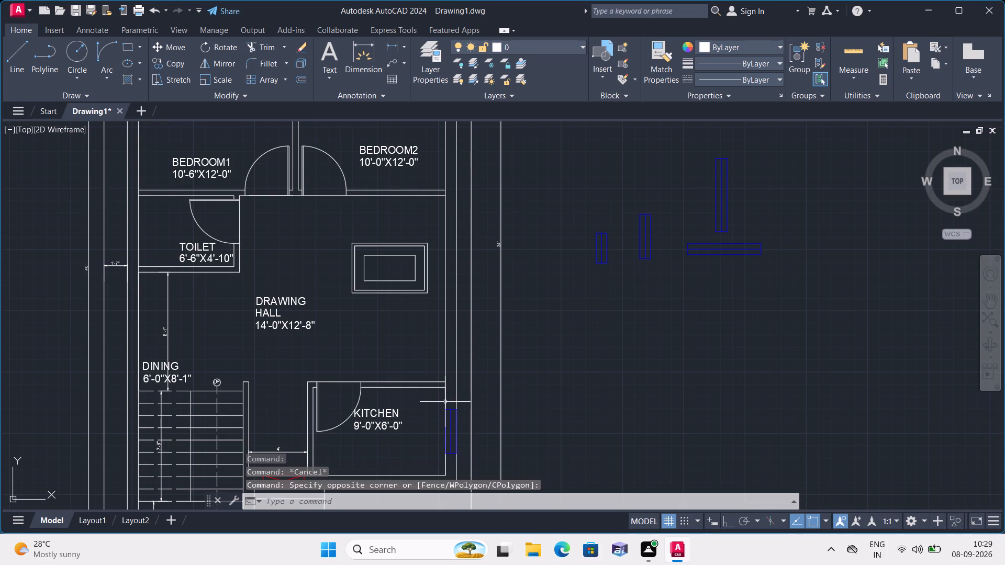
click(445, 402)
click(445, 402)
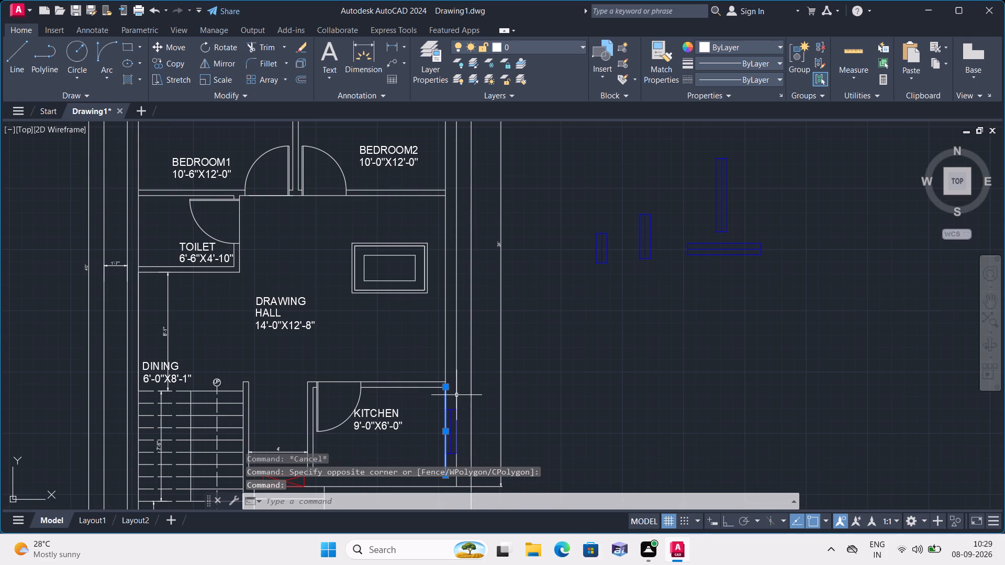
key(Delete)
Move the original mid-sized upright blue symbol by its east side's midpoint to the helper line's midpoint on the dining area's west wall.
click(633, 213)
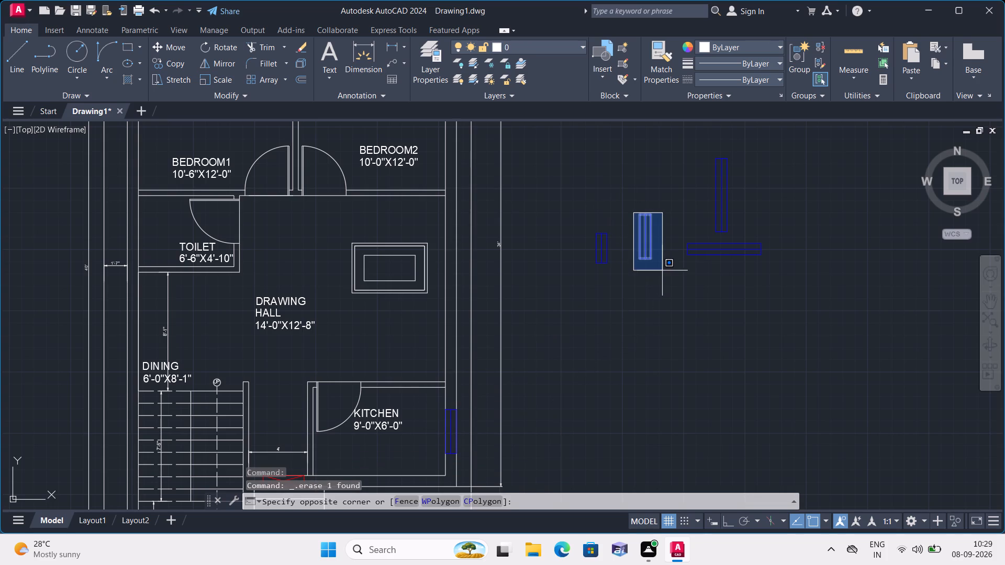
click(662, 271)
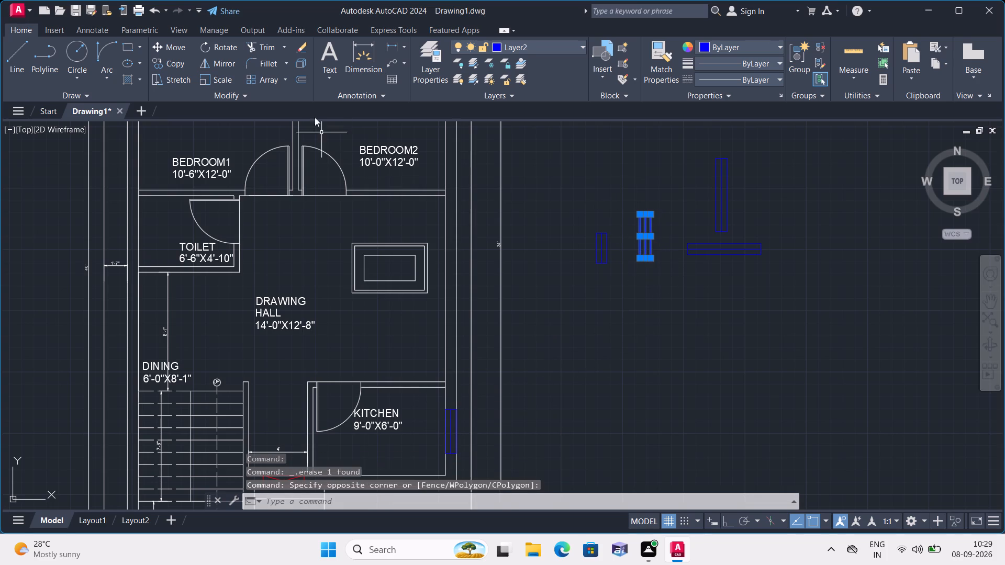
click(168, 42)
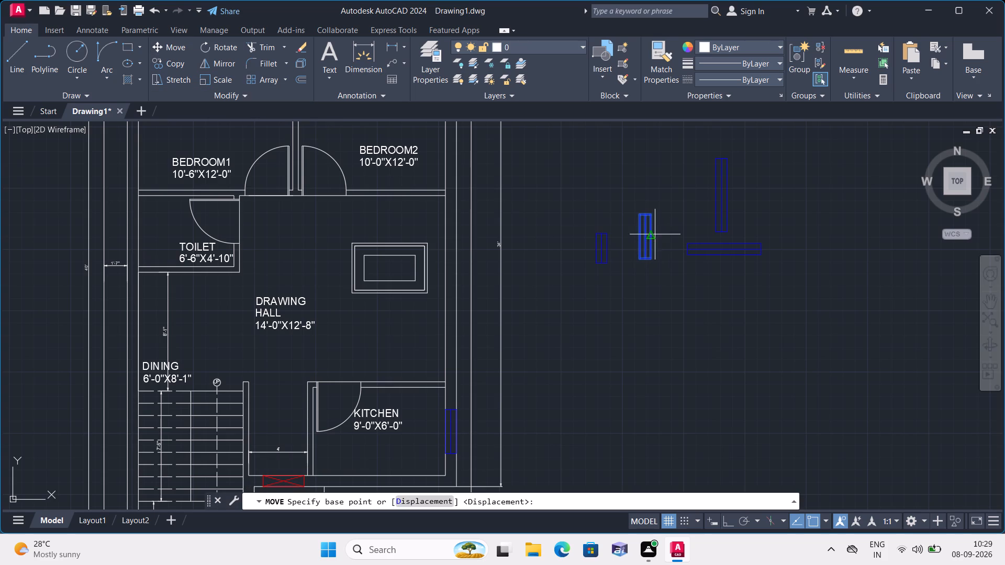
click(653, 235)
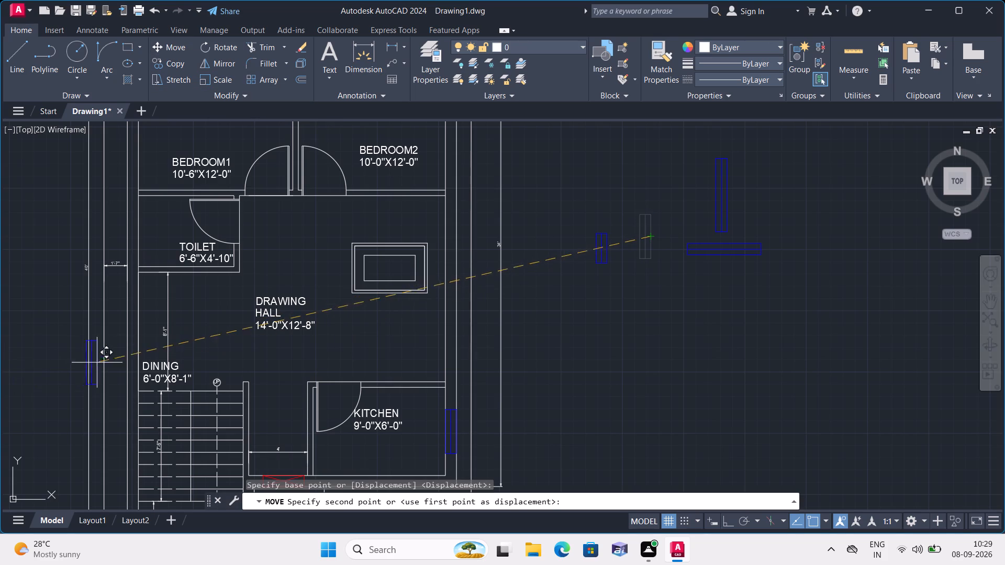
click(138, 334)
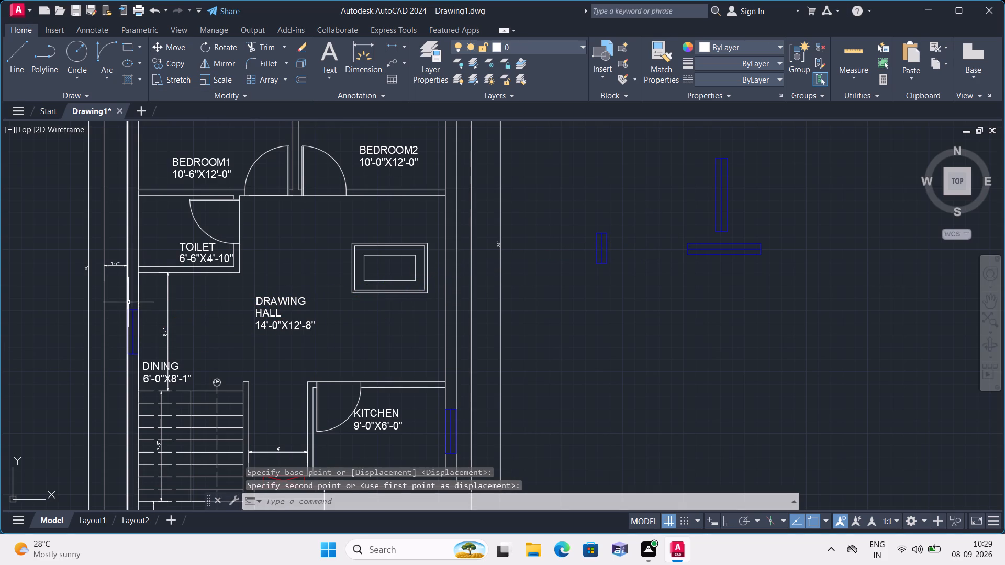
Delete the helper line along the inner face of the dining area's west wall.
click(140, 293)
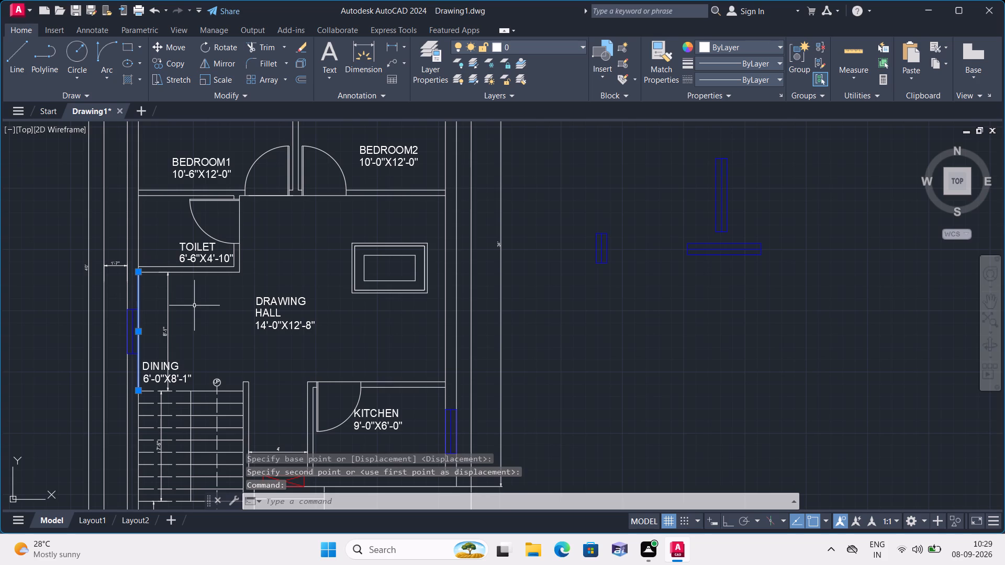
key(Delete)
Draw a line along the inner face of the kitchen's south wall, from its west corner to its east corner.
scroll(236, 353, down, 1)
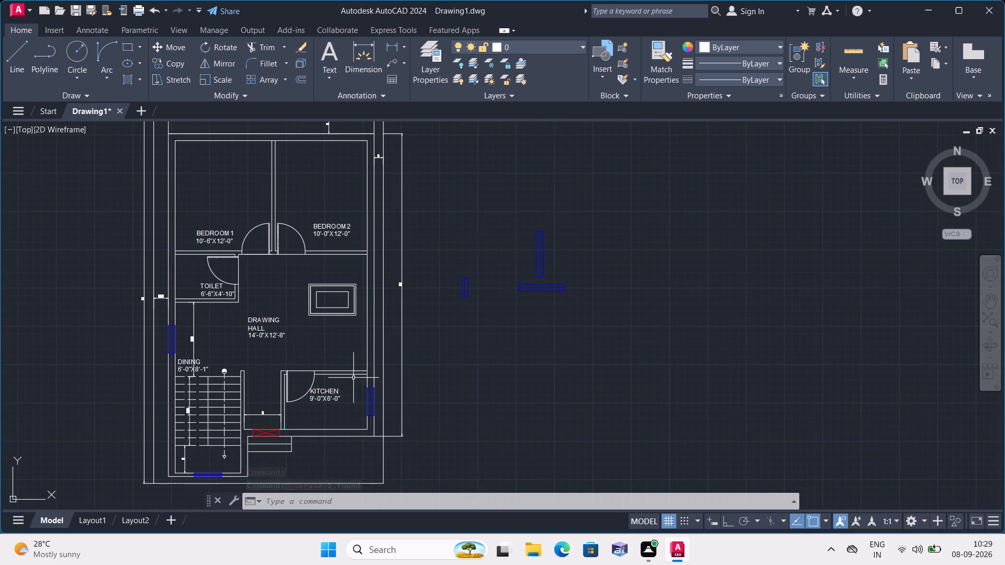
text(l)
key(space)
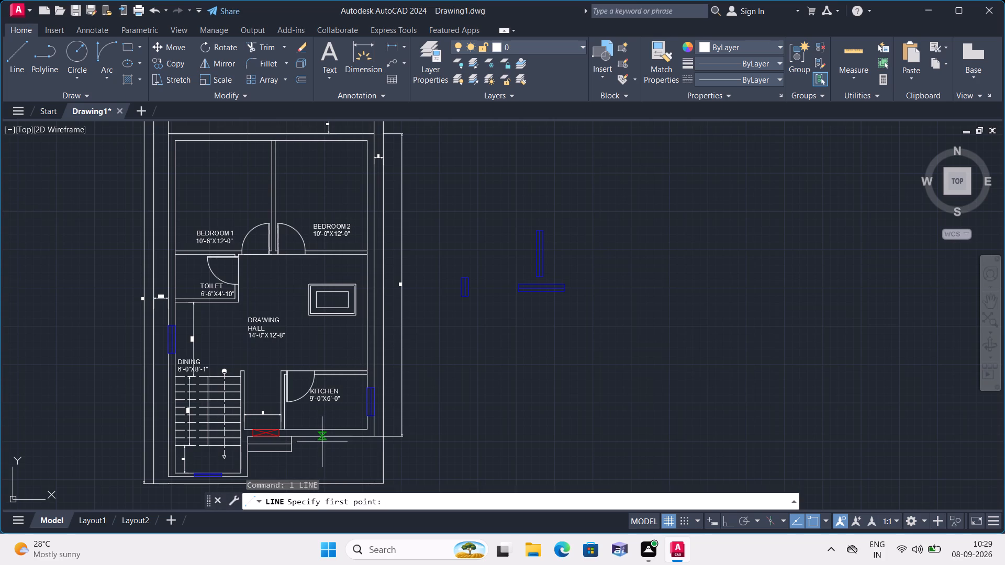
scroll(303, 443, up, 2)
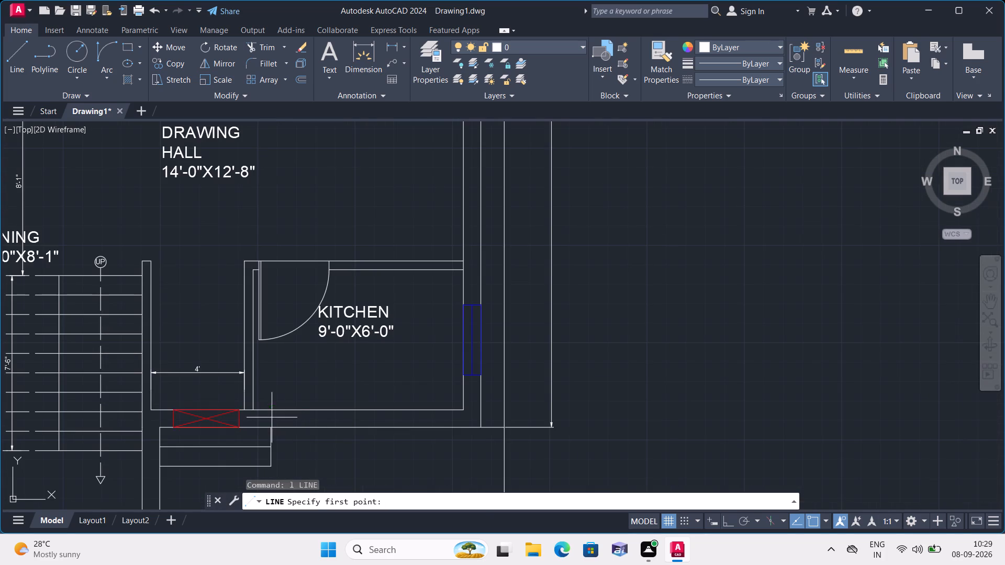
click(255, 408)
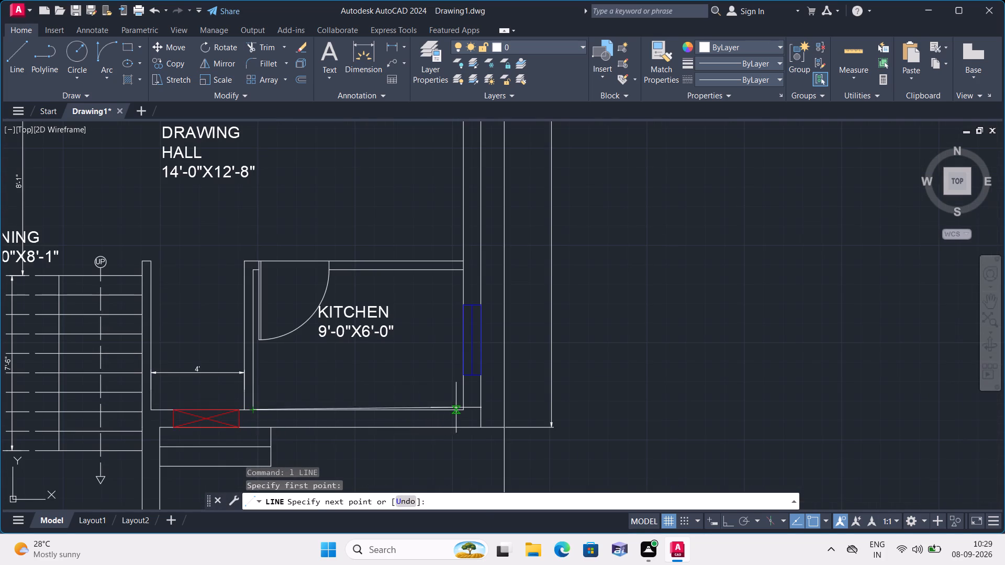
click(463, 408)
key(space)
Move the long horizontal blue window symbol by its upper midpoint to the helper line's midpoint on the kitchen's south wall.
scroll(483, 405, down, 1)
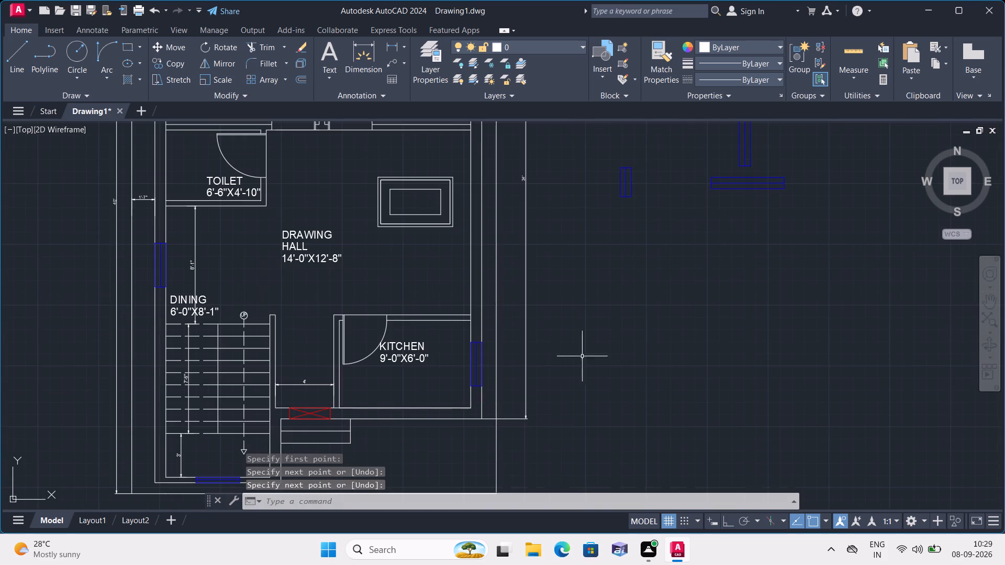
click(700, 173)
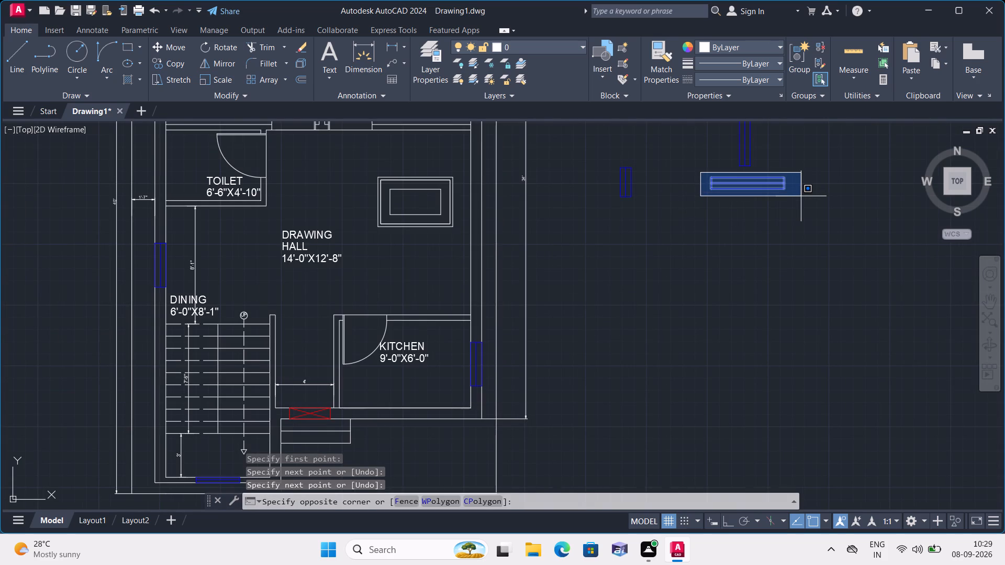
click(801, 198)
click(169, 42)
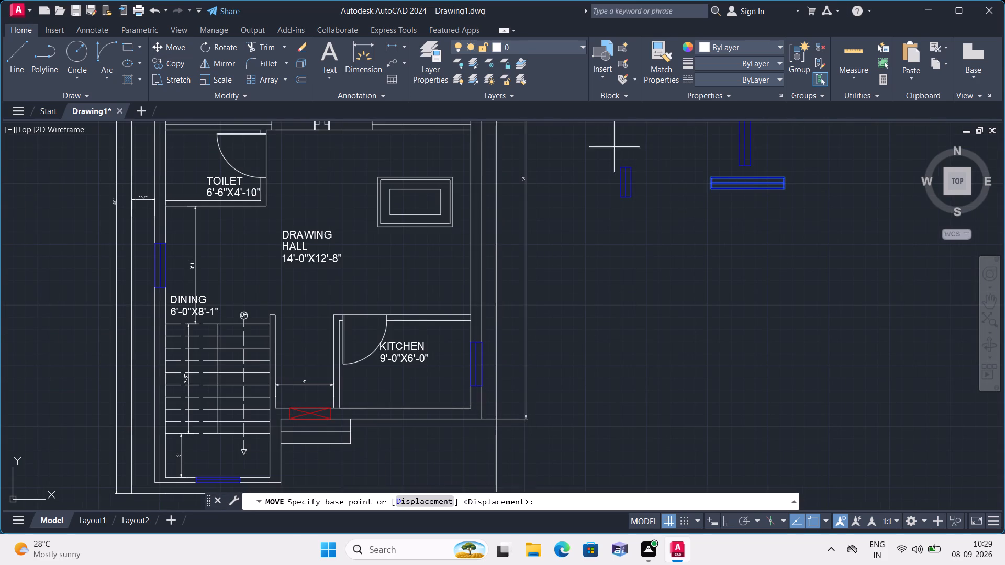
click(745, 177)
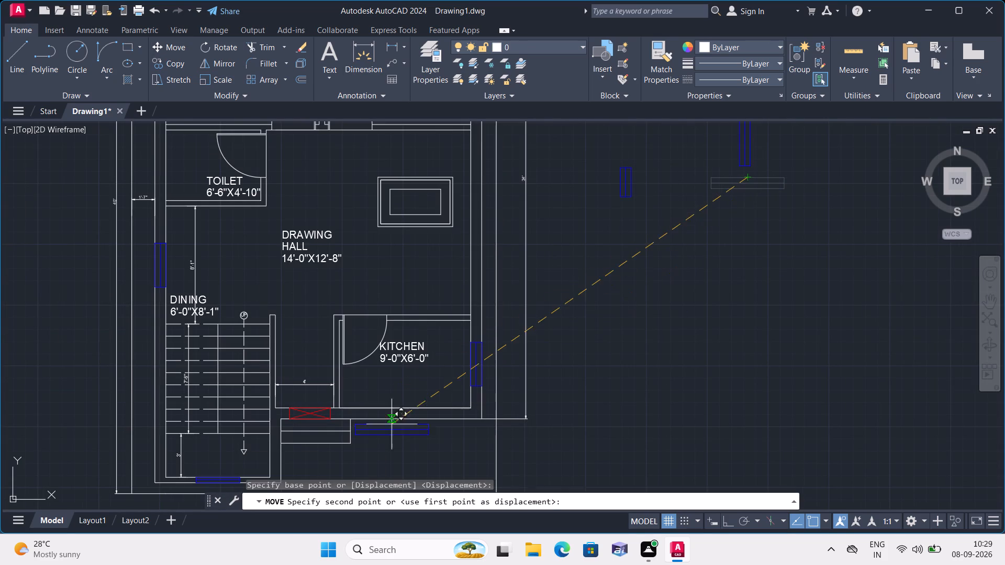
click(402, 411)
key(space)
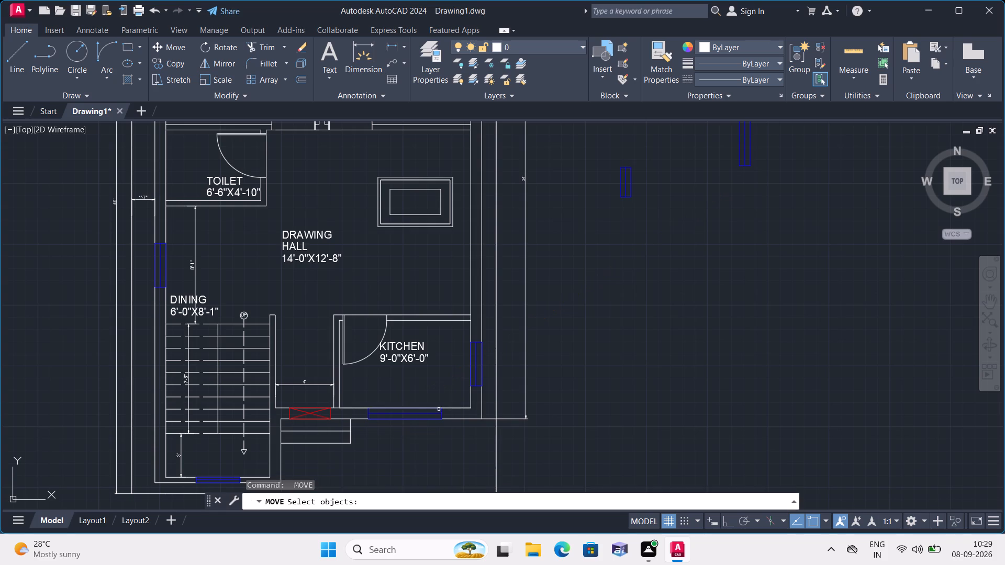
key(Escape)
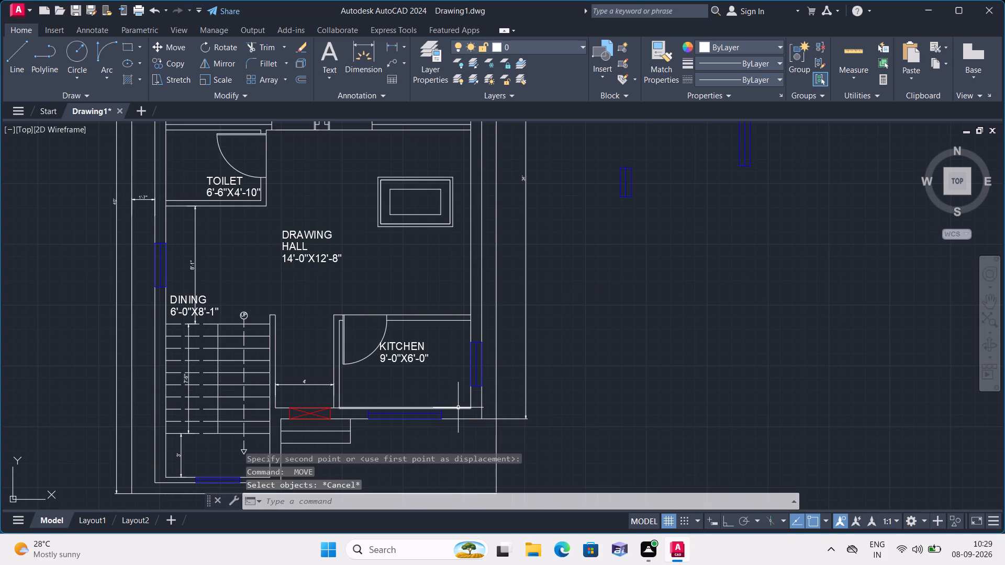
Delete the helper line along the inner face of the kitchen's south wall.
click(458, 408)
key(Delete)
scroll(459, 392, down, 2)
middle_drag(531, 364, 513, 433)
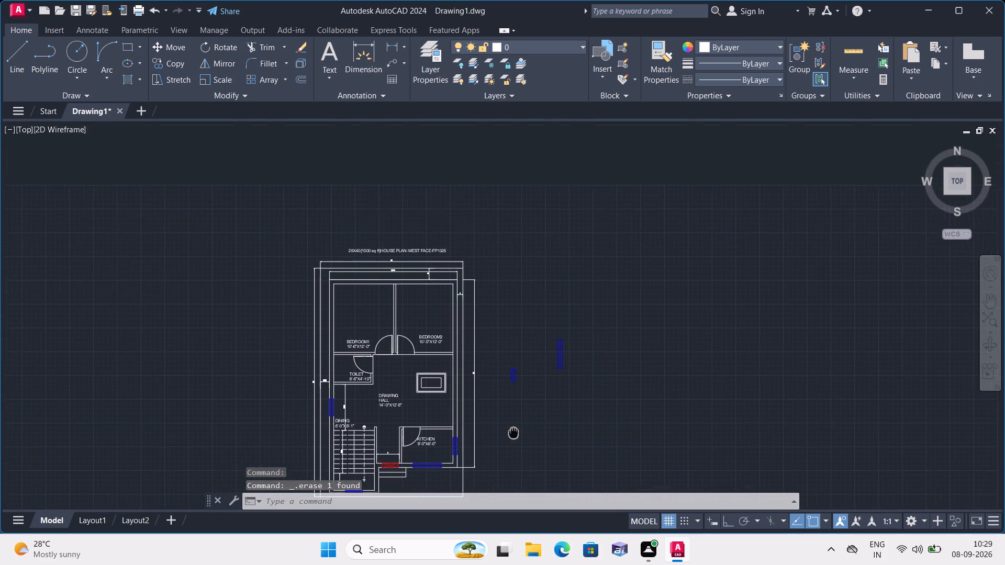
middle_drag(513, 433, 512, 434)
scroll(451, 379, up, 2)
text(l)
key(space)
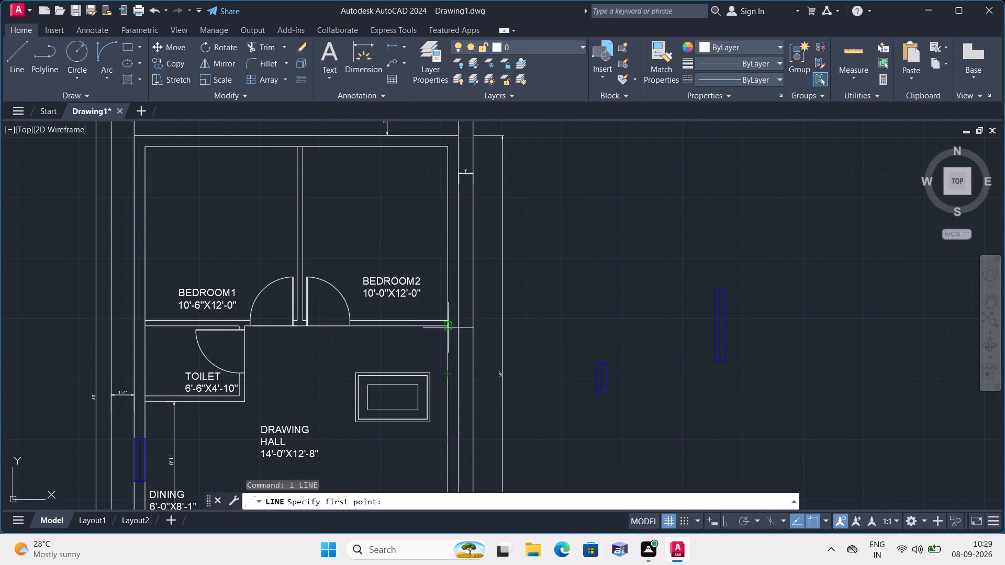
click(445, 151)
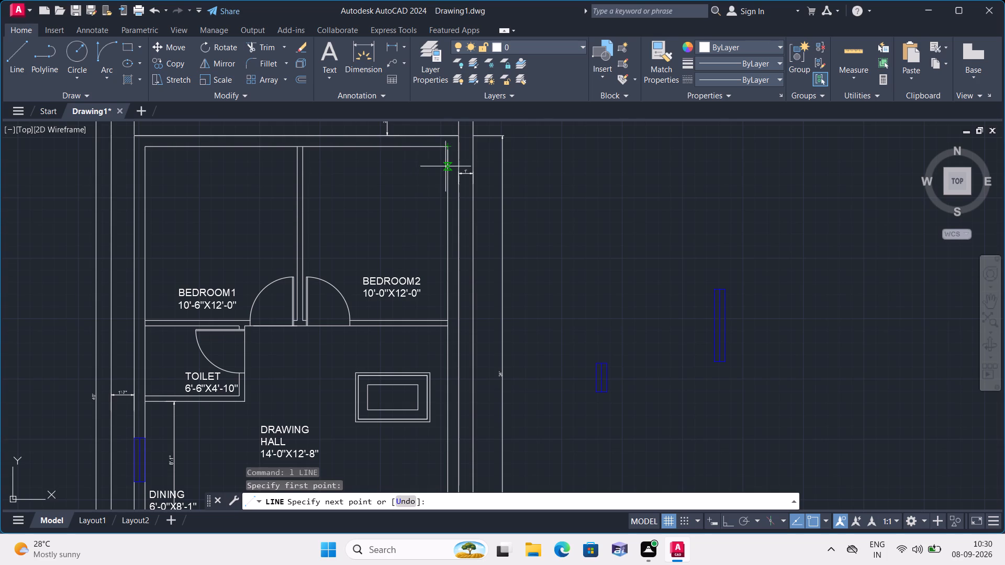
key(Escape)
Draw a line along the inner face of Bedroom 2's east wall, from its north corner to its south corner.
key(space)
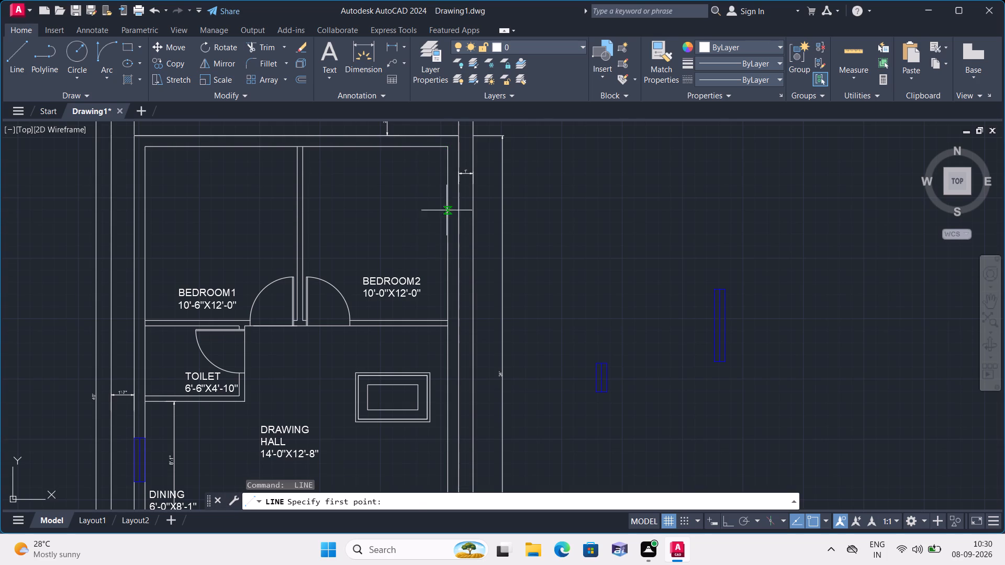
click(447, 148)
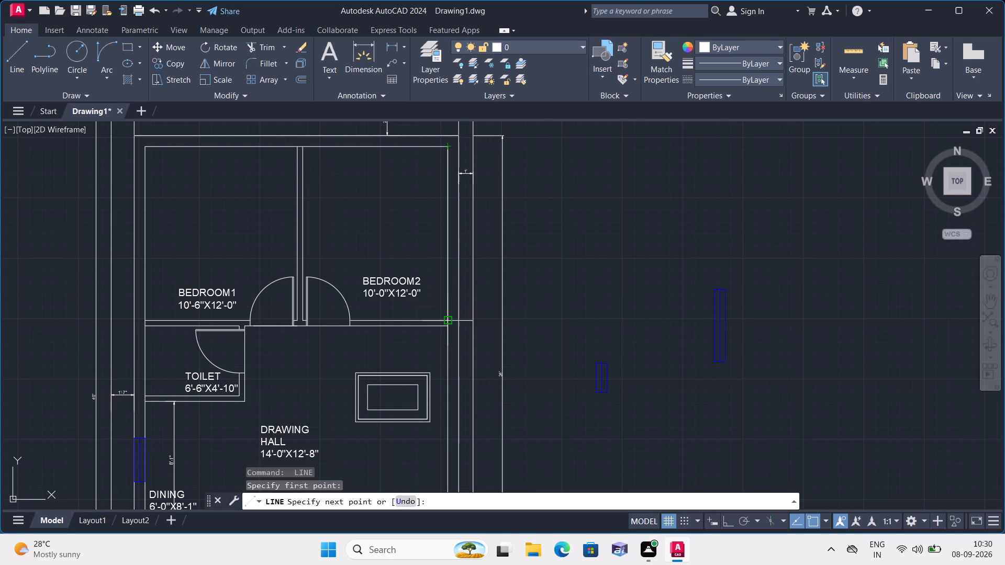
click(448, 320)
key(space)
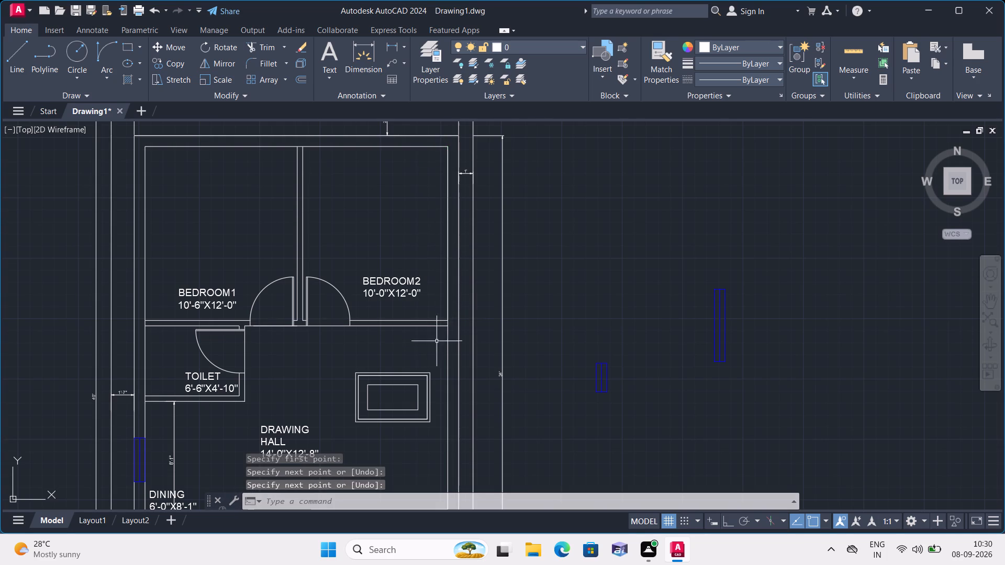
Draw a helper line along the inner face of the drawing hall's east wall, from Bedroom 2's south wall to the kitchen's north wall.
key(space)
click(449, 325)
middle_drag(450, 370, 461, 309)
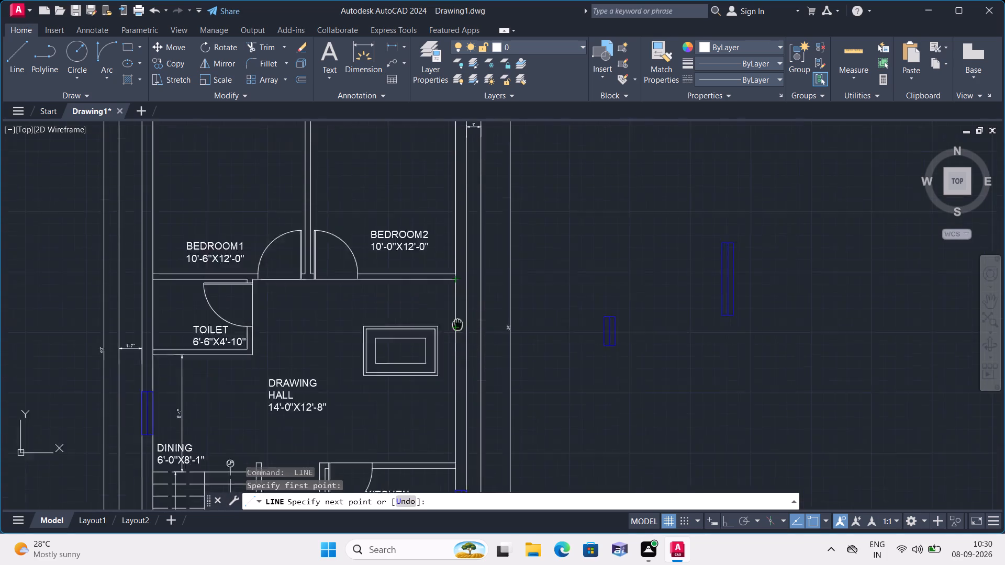
middle_drag(461, 309, 472, 253)
scroll(474, 304, down, 1)
click(472, 356)
key(space)
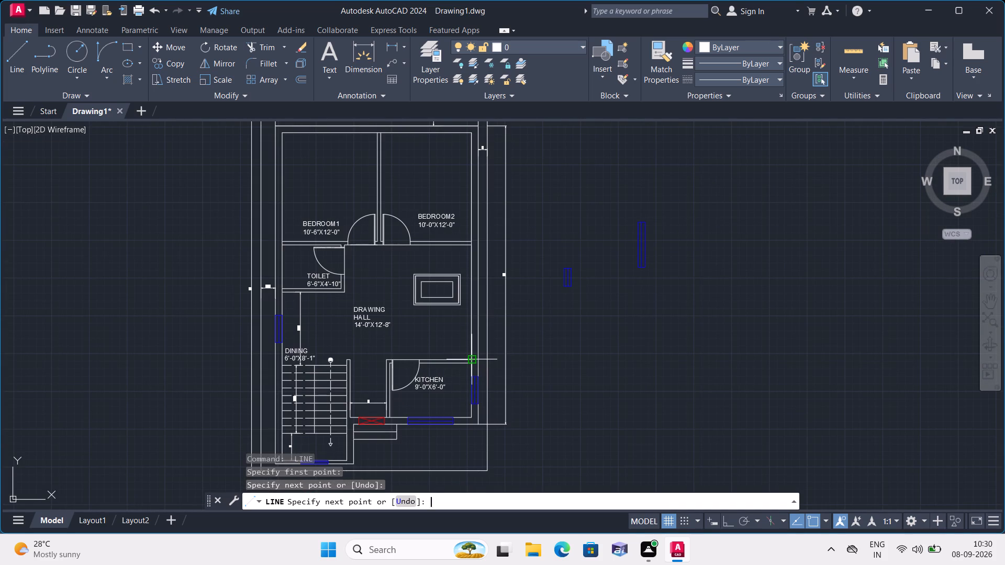
Copy the long vertical blue window symbol by its west-side midpoint to the helper-line midpoints on the drawing hall's and Bedroom 2's east walls.
click(623, 215)
click(671, 302)
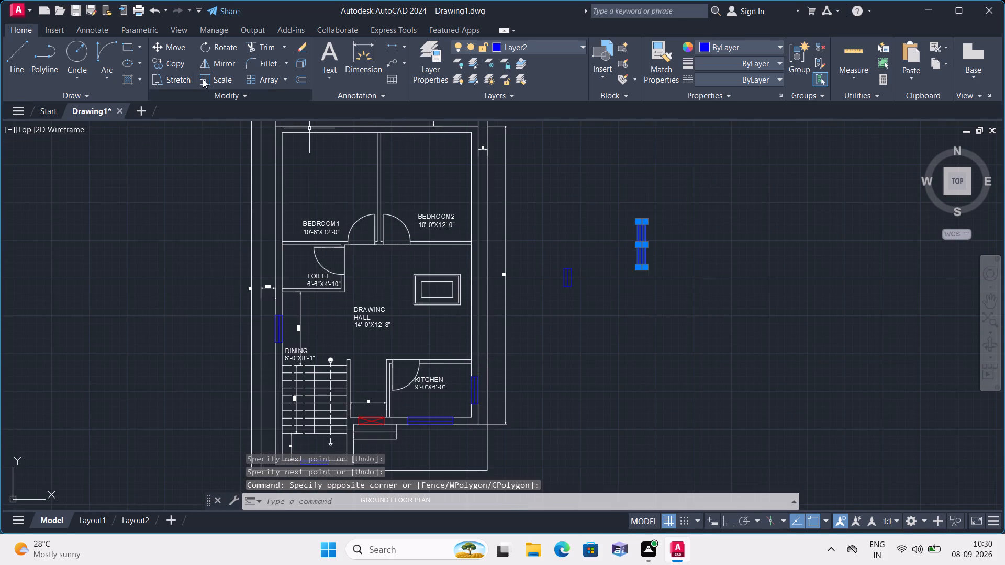
click(181, 61)
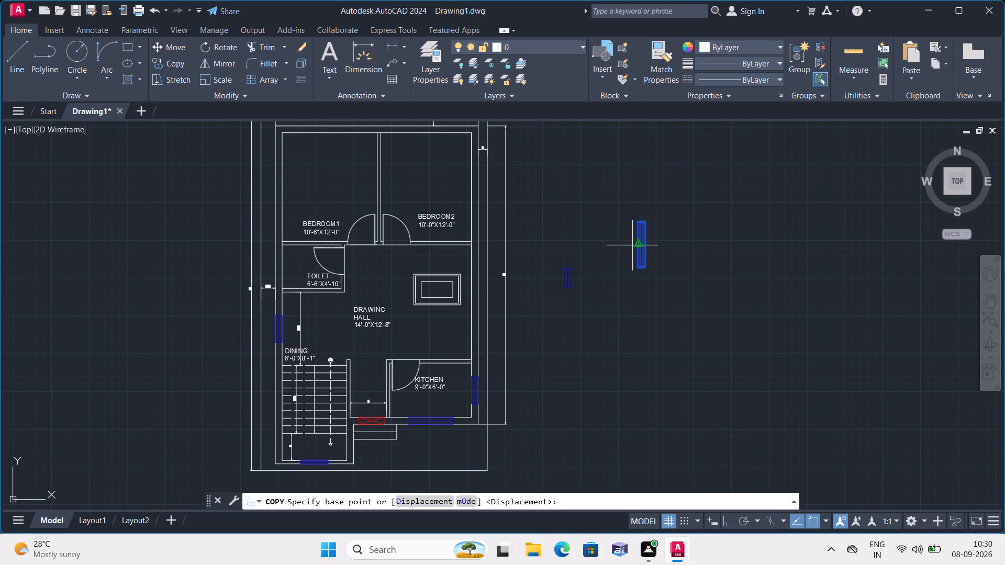
click(640, 245)
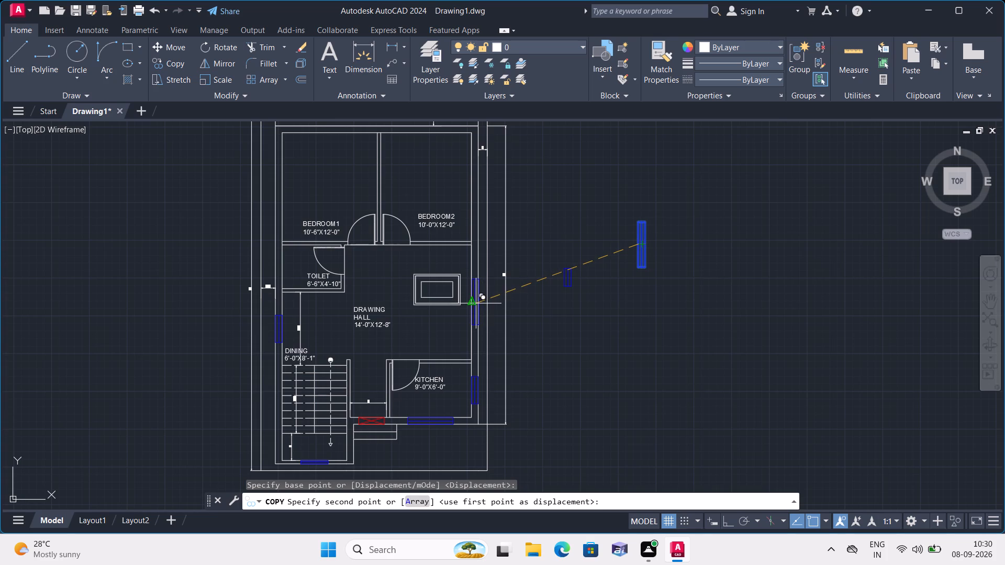
click(475, 304)
middle_drag(460, 270, 447, 411)
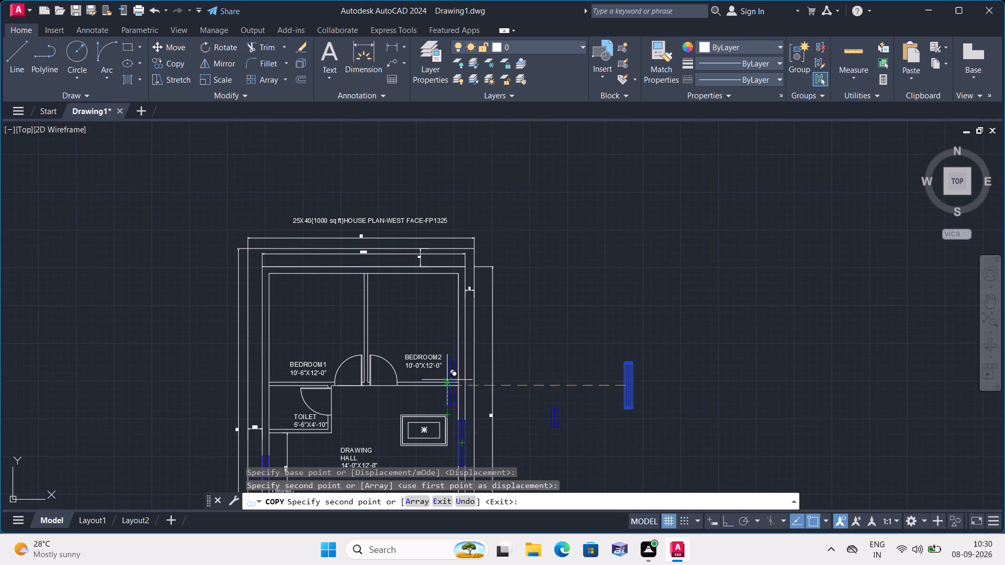
click(458, 325)
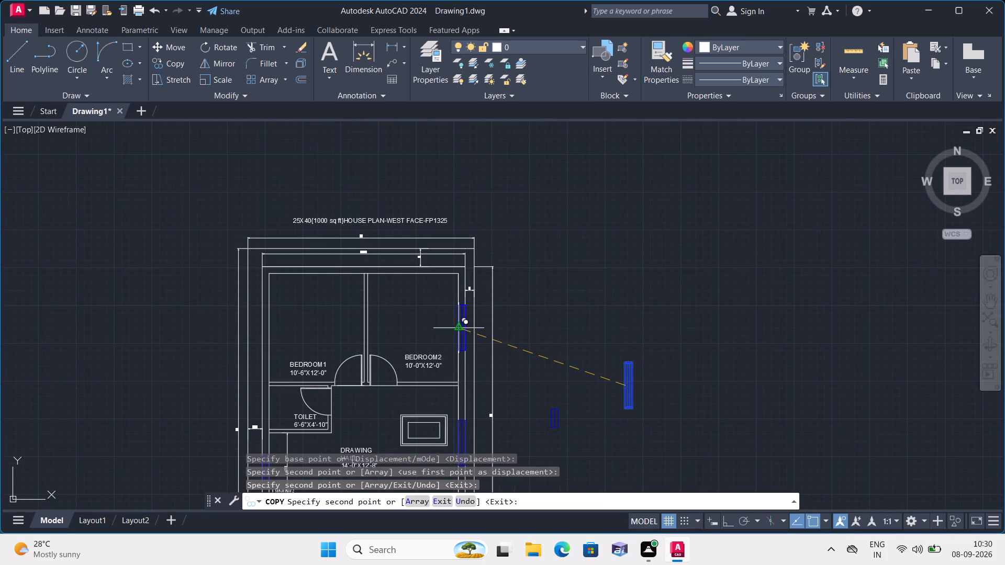
key(Escape)
Delete the two helper lines along the east walls of Bedroom 2 and the drawing hall.
click(459, 300)
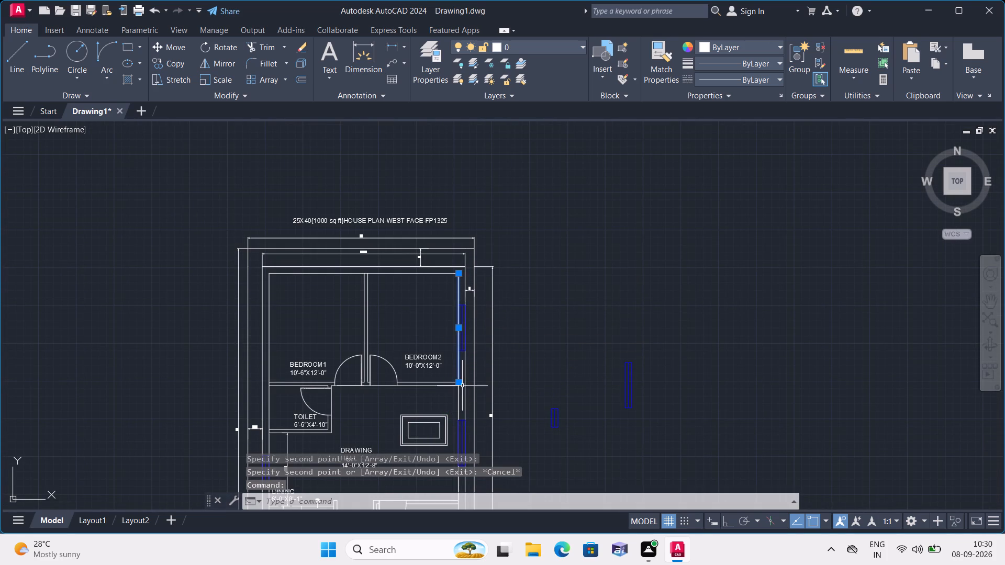
scroll(462, 408, down, 1)
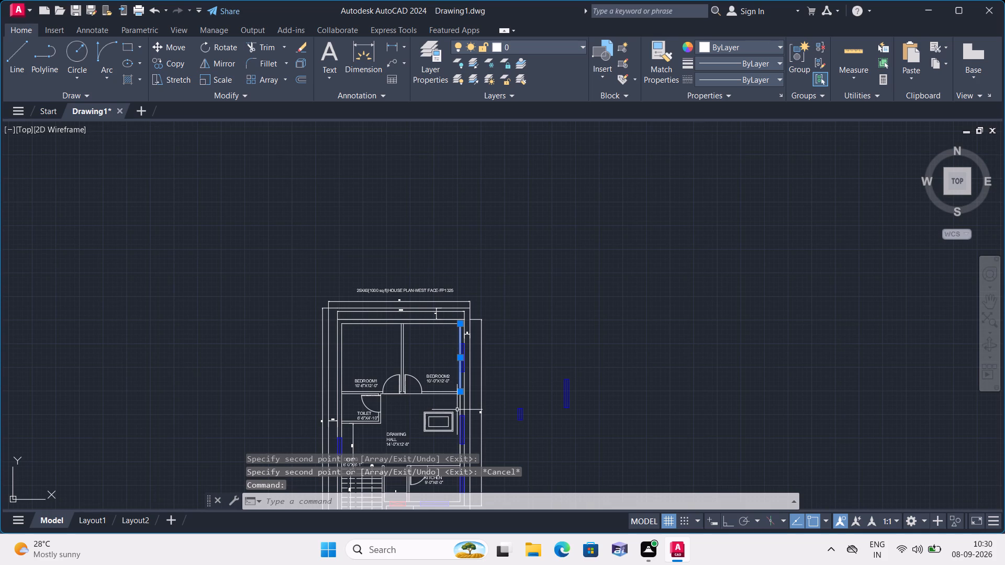
click(460, 411)
key(Delete)
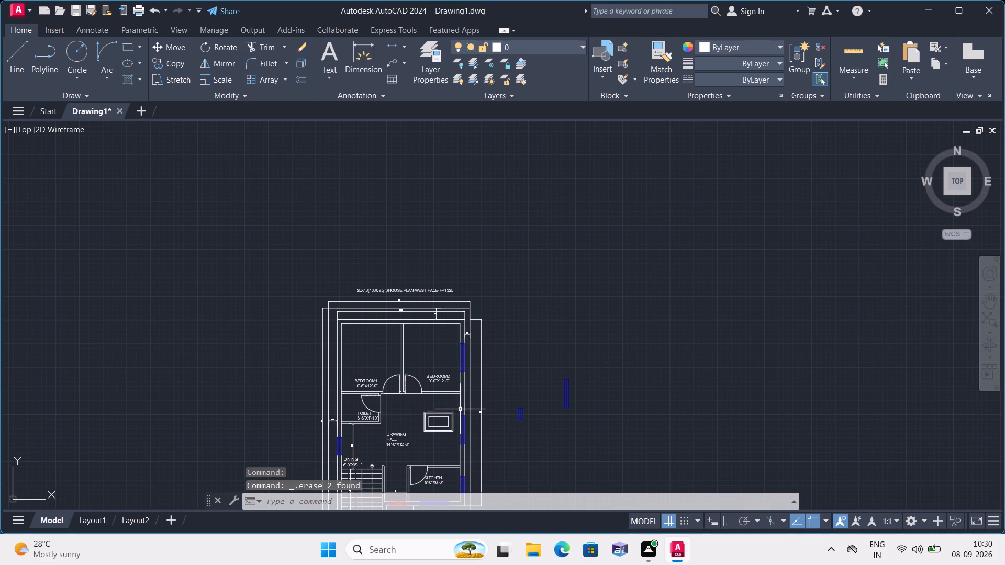
Draw a helper line along the inner face of Bedroom 1's west wall, from its north corner to its south corner.
scroll(487, 414, up, 1)
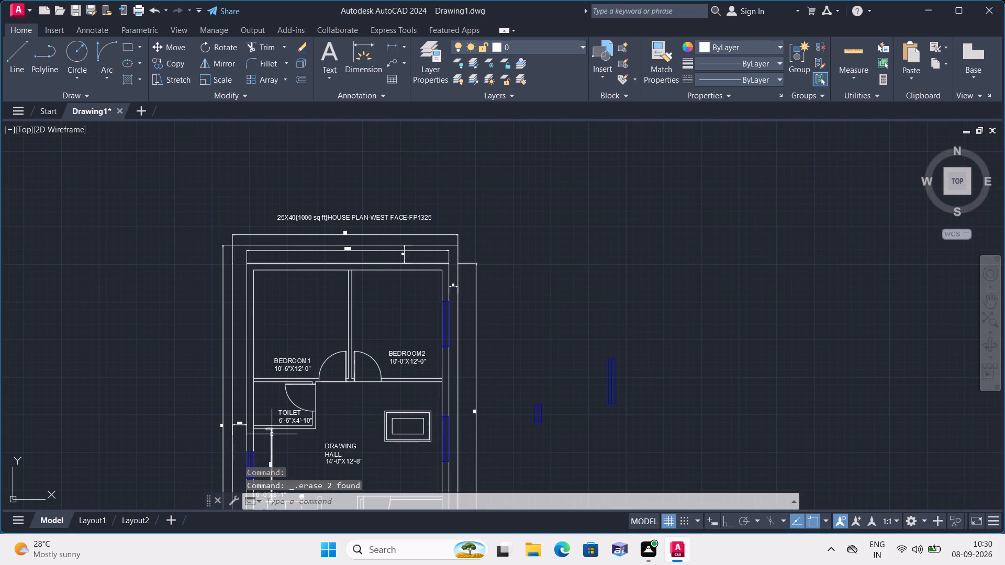
middle_drag(272, 434, 308, 409)
key(l)
key(space)
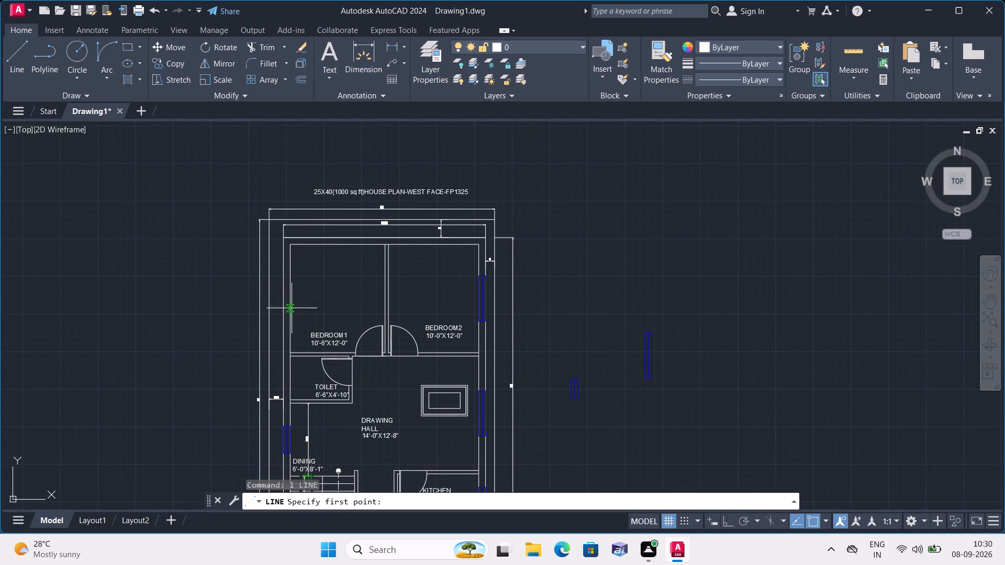
scroll(279, 273, up, 2)
click(304, 203)
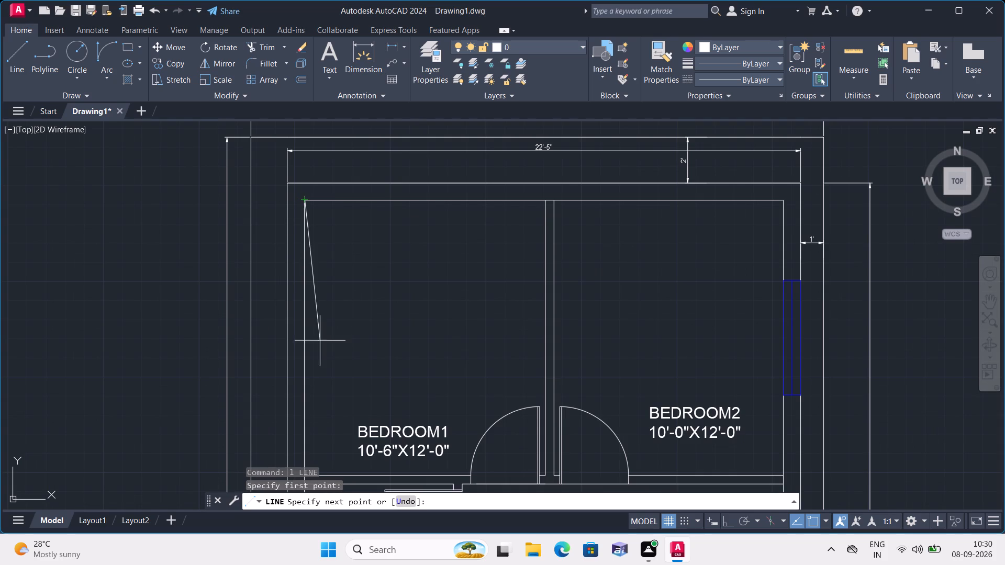
middle_drag(329, 416, 350, 266)
click(326, 324)
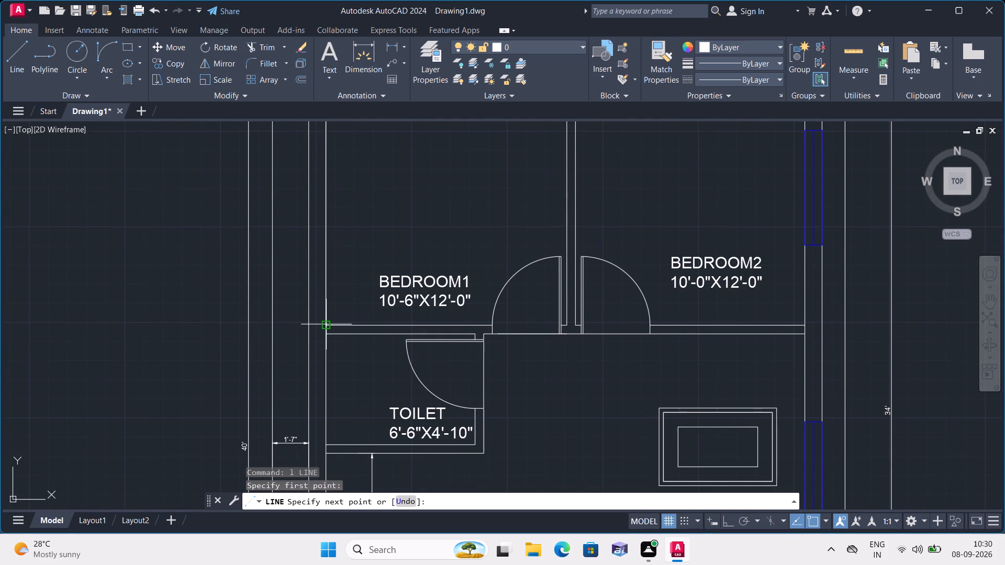
key(space)
Draw a helper line along the inner face of the toilet's west wall, from its north corner to its south corner.
key(space)
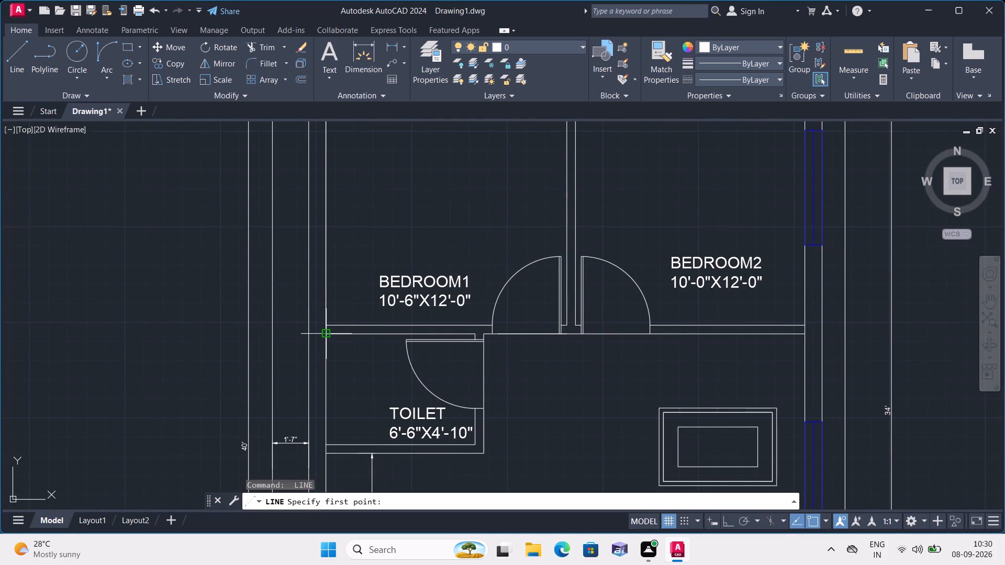
click(323, 337)
click(326, 443)
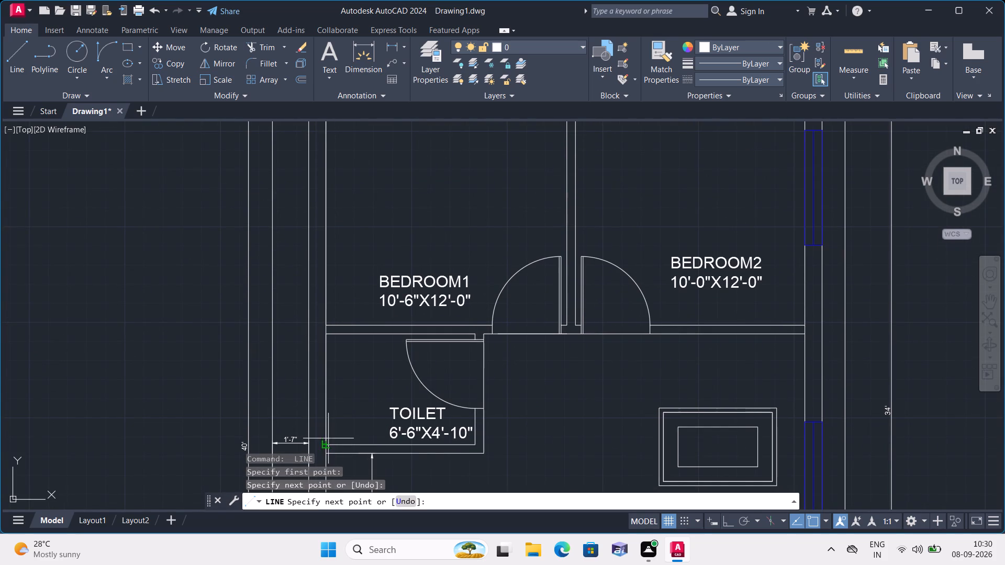
key(Escape)
Move the long vertical blue window symbol by its east-side midpoint to the helper line's midpoint on Bedroom 1's west wall.
scroll(376, 415, down, 1)
drag(881, 306, 888, 315)
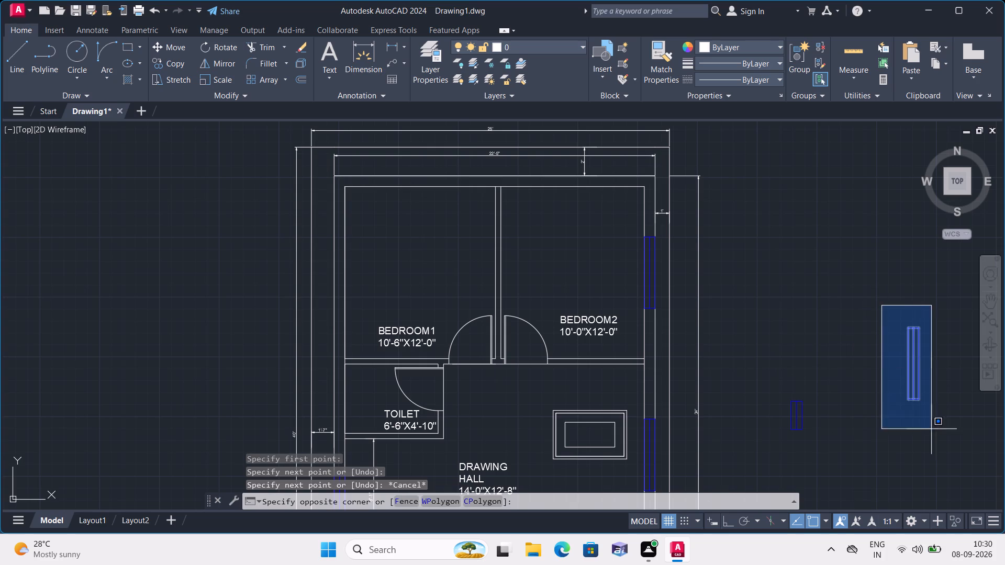
click(936, 436)
click(161, 44)
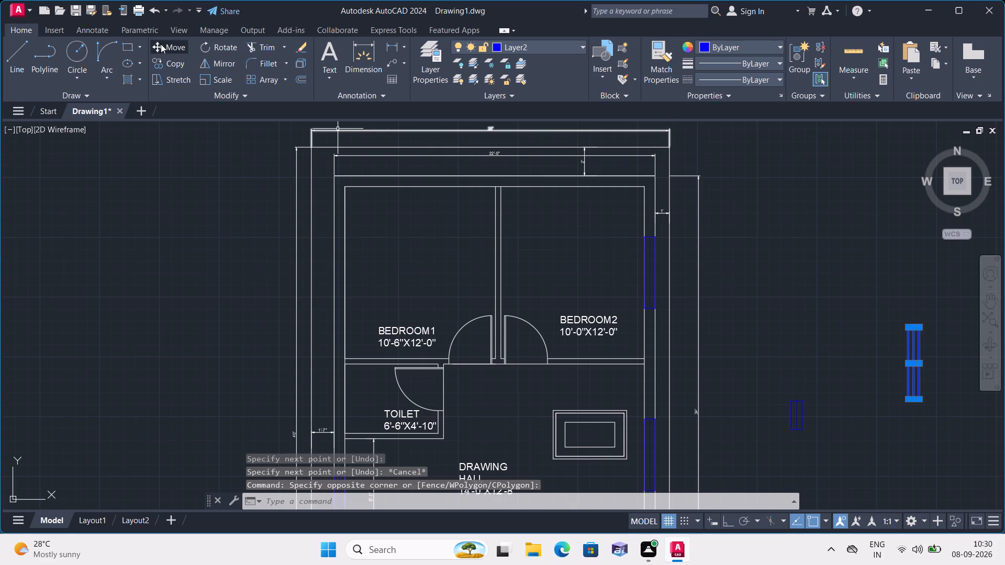
click(922, 365)
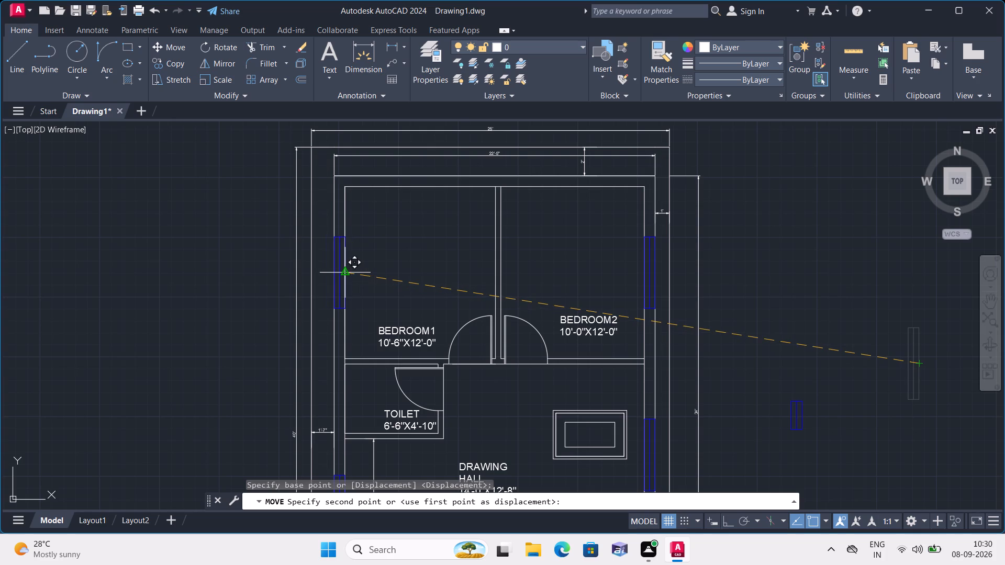
click(343, 273)
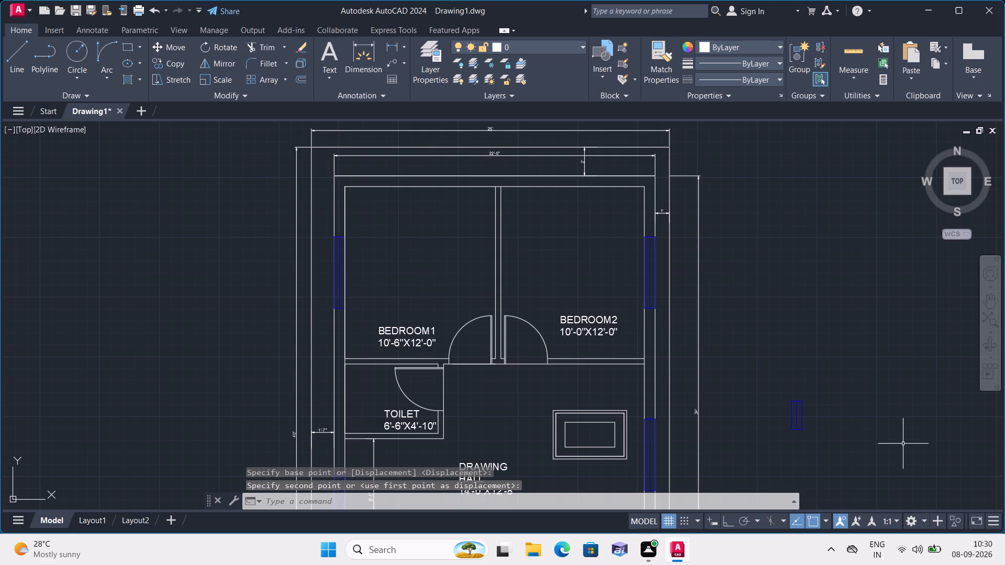
Move the small vertical blue window symbol by its east-side midpoint to the helper line's midpoint on the toilet's west wall.
click(785, 388)
click(824, 476)
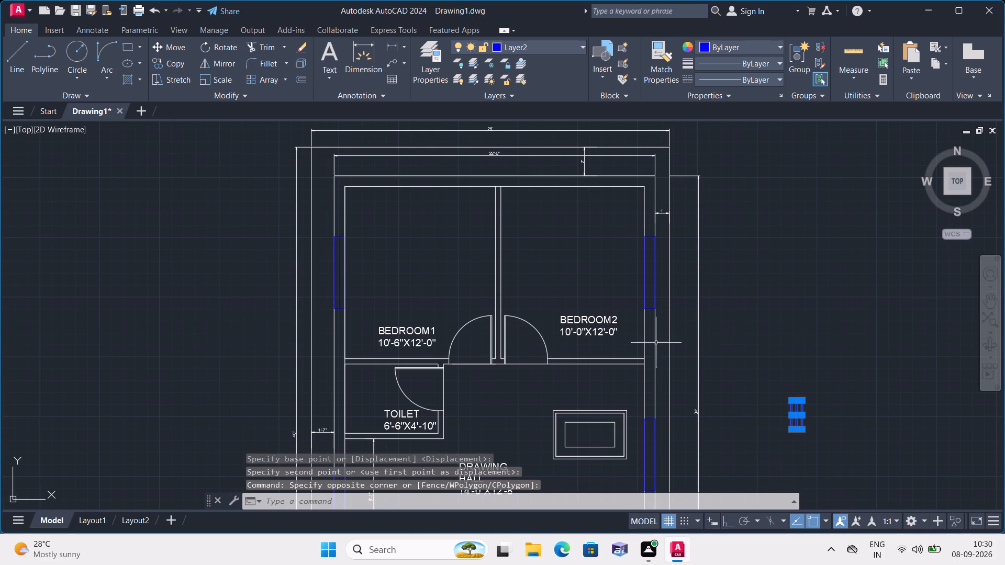
click(162, 49)
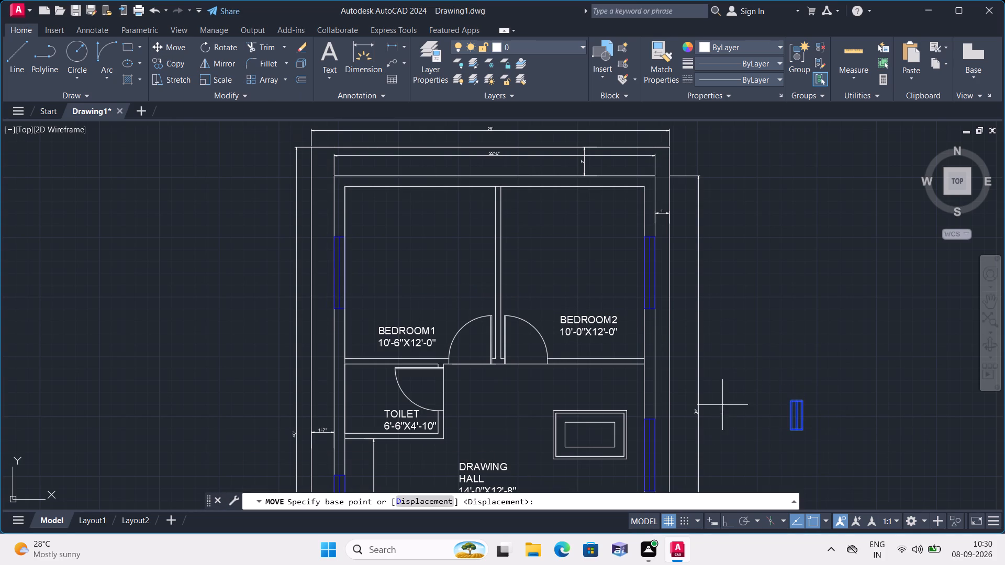
click(804, 414)
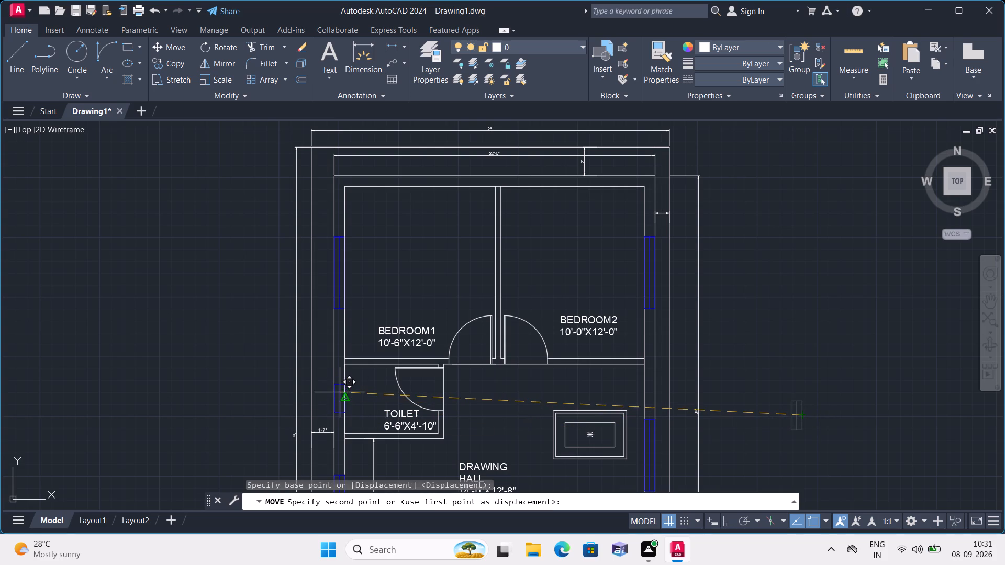
click(342, 397)
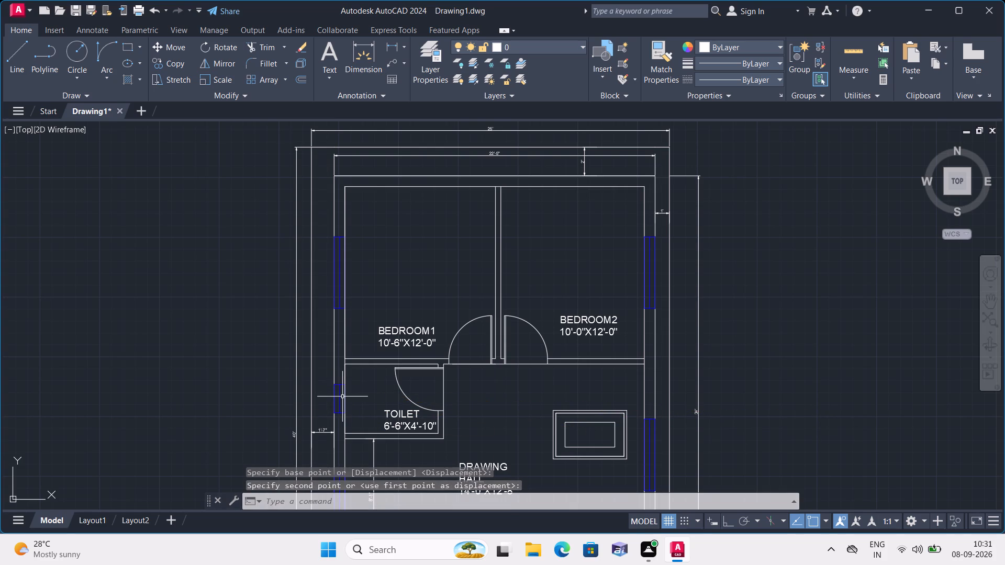
key(Escape)
Delete the two helper lines along the west walls of Bedroom 1 and the toilet.
click(346, 379)
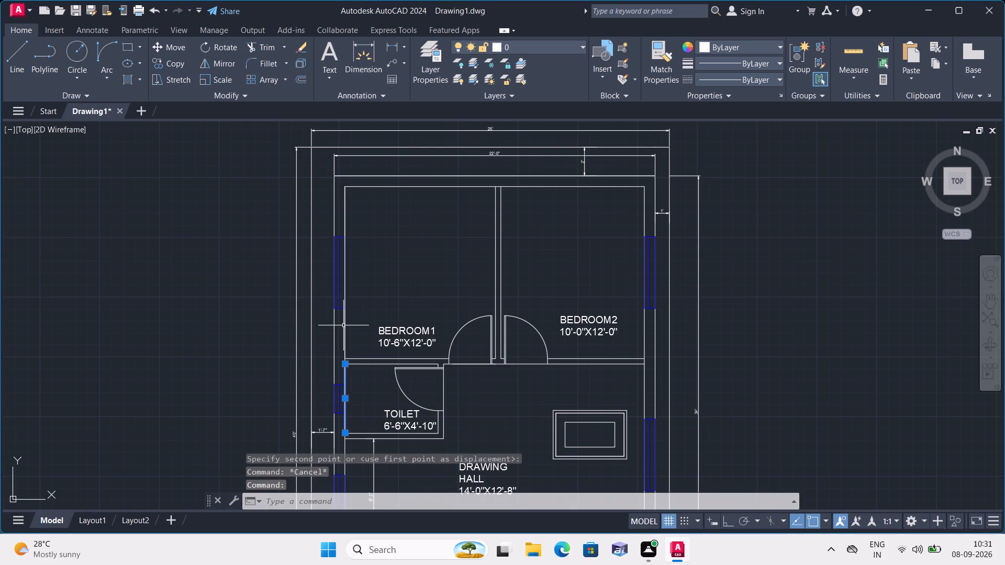
click(344, 327)
key(Delete)
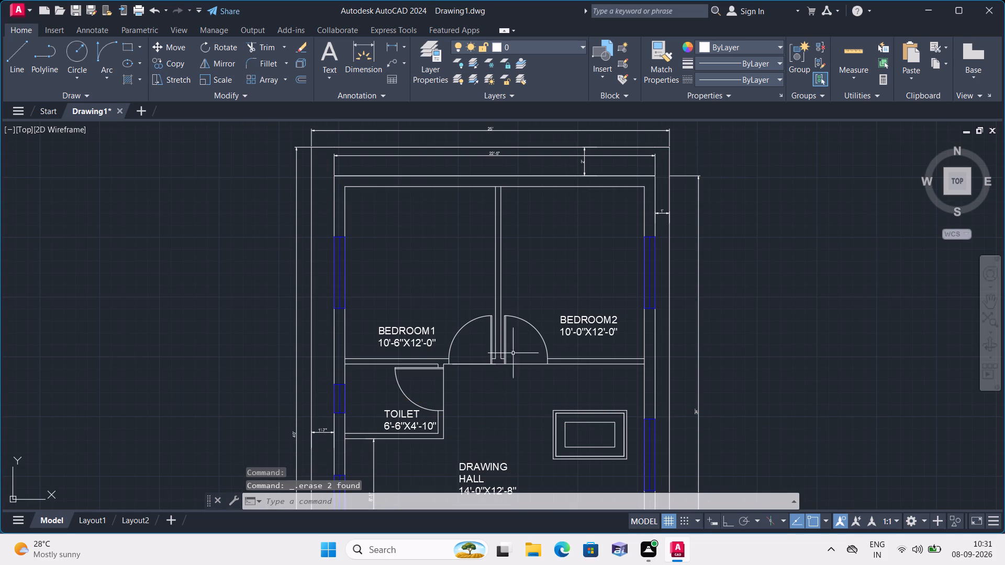
Hatch the north outer wall, the partition between the bedrooms and Bedroom 2's south wall with the ANSI31 pattern.
scroll(515, 404, down, 1)
key(h)
key(space)
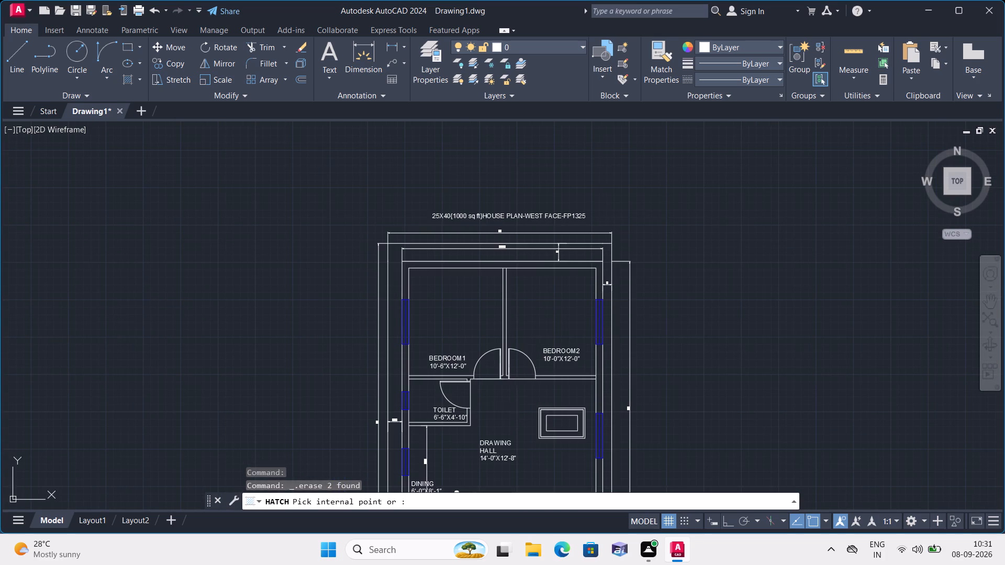
click(216, 57)
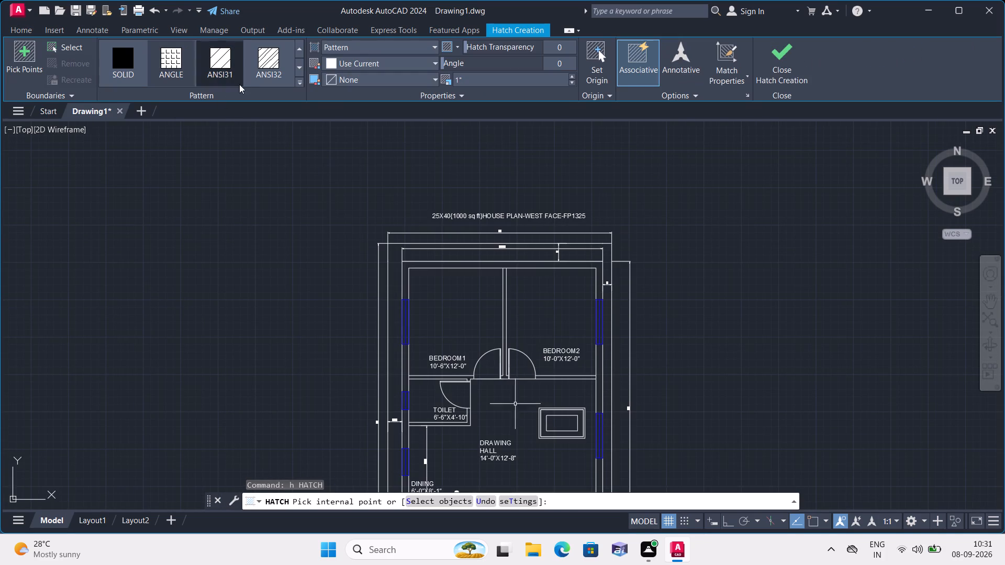
scroll(493, 269, up, 2)
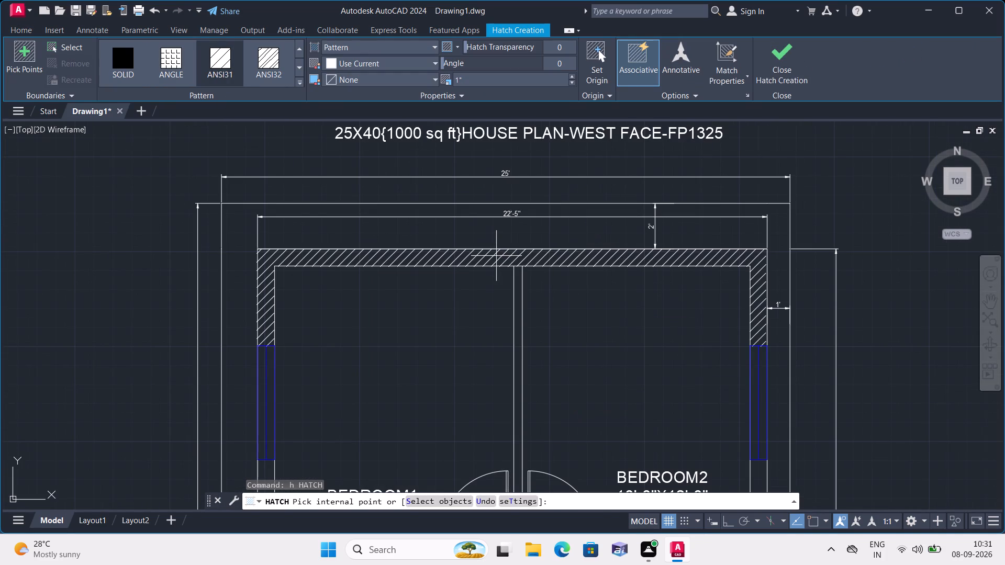
click(496, 256)
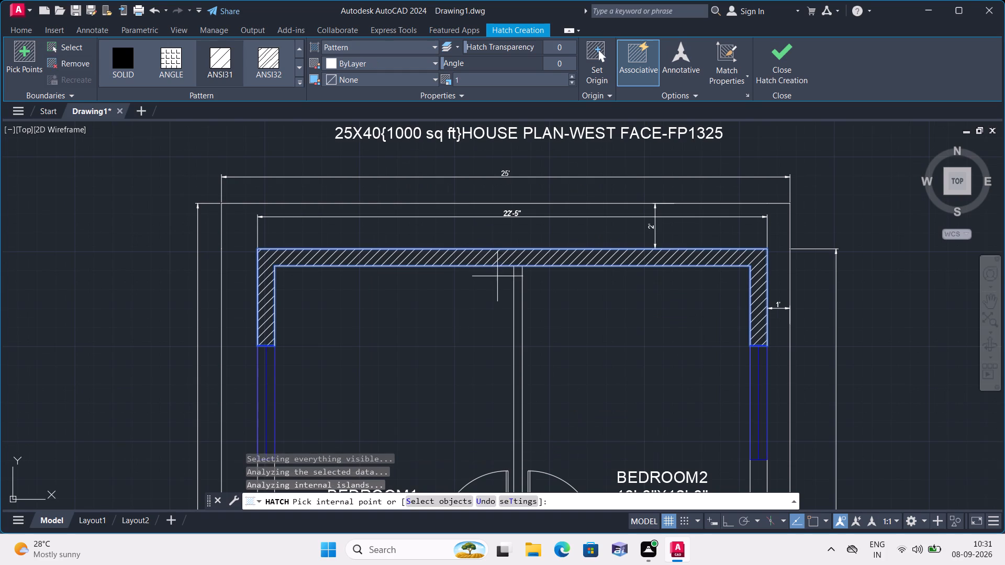
click(516, 314)
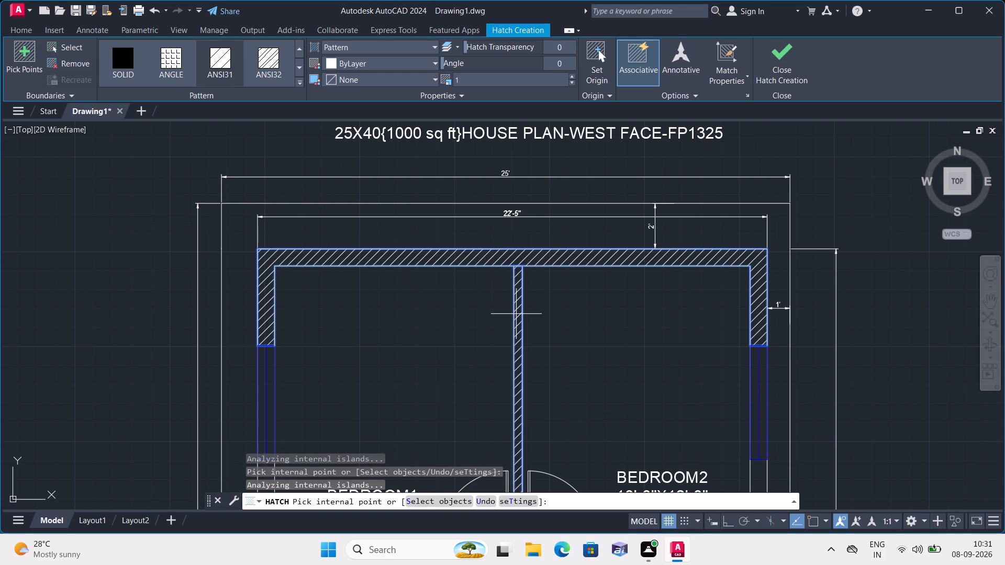
scroll(523, 316, down, 1)
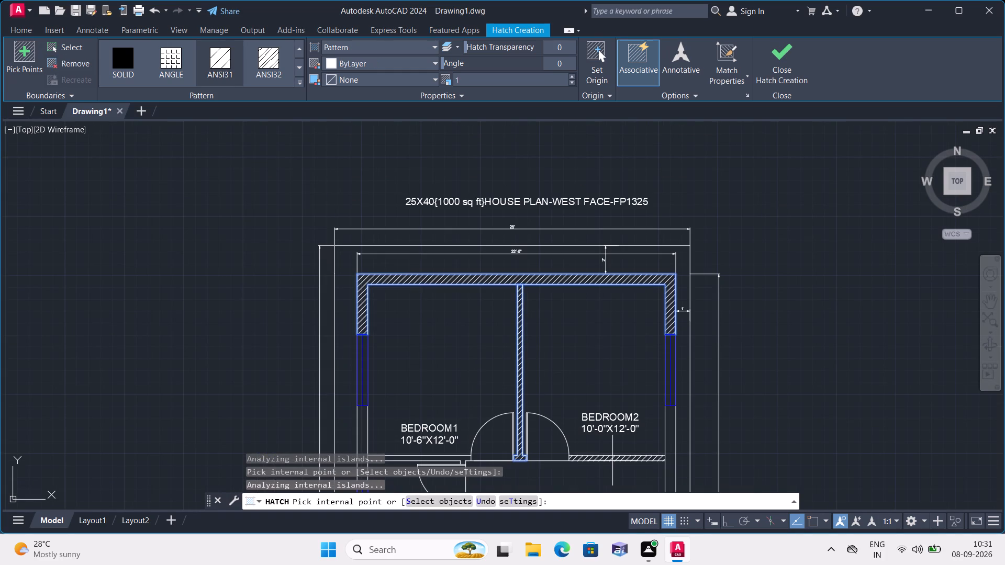
click(612, 460)
Hatch the west wall segments on both sides of the toilet window, Bedroom 1's south wall and the toilet's partition walls with ANSI31.
middle_drag(610, 425, 607, 254)
scroll(609, 386, down, 1)
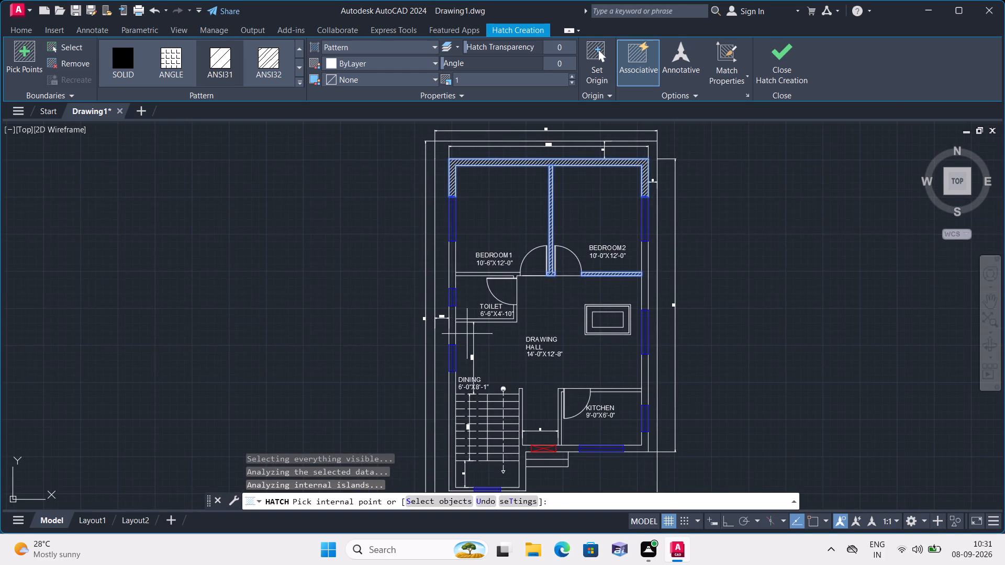
scroll(465, 331, up, 1)
click(442, 239)
click(446, 314)
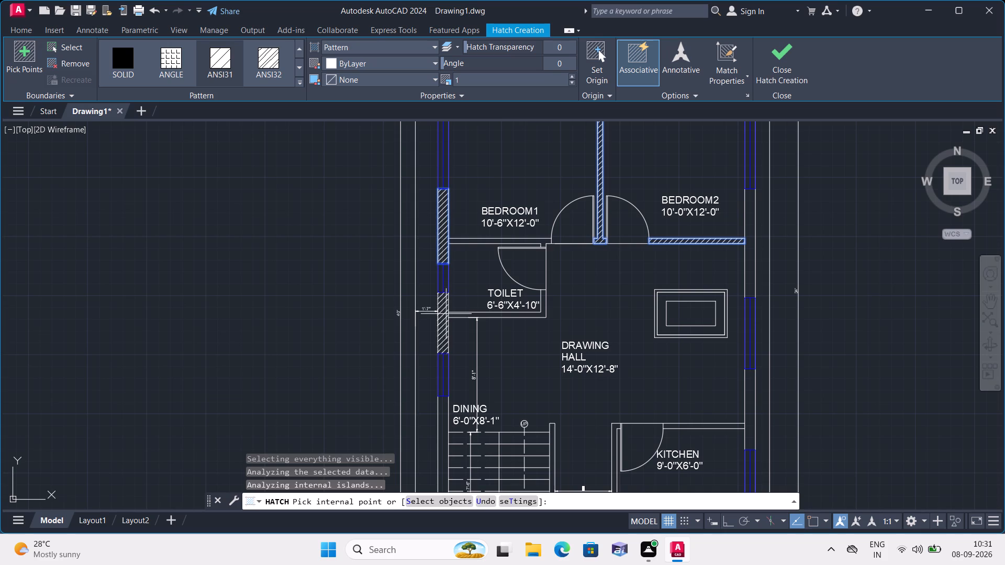
click(474, 241)
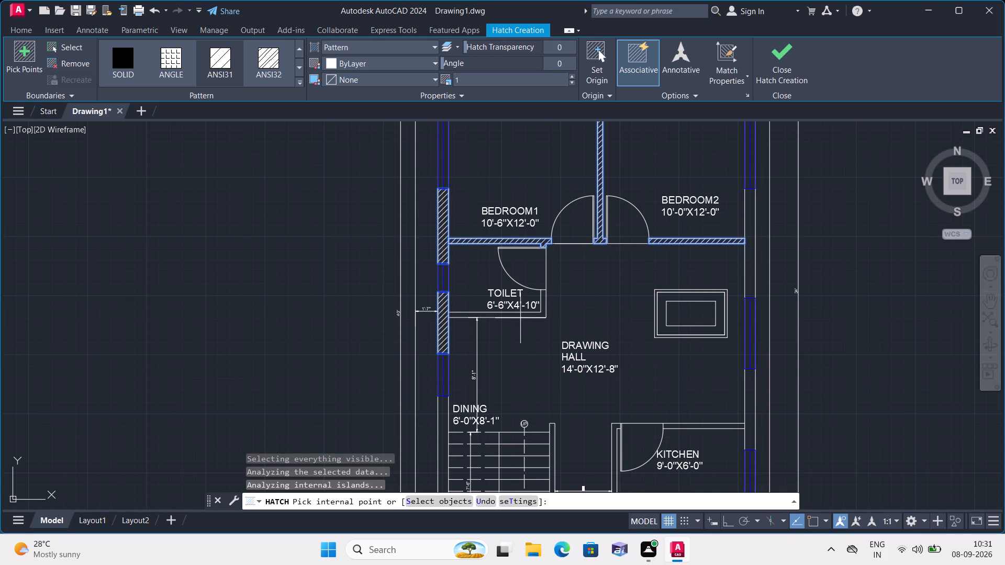
click(520, 317)
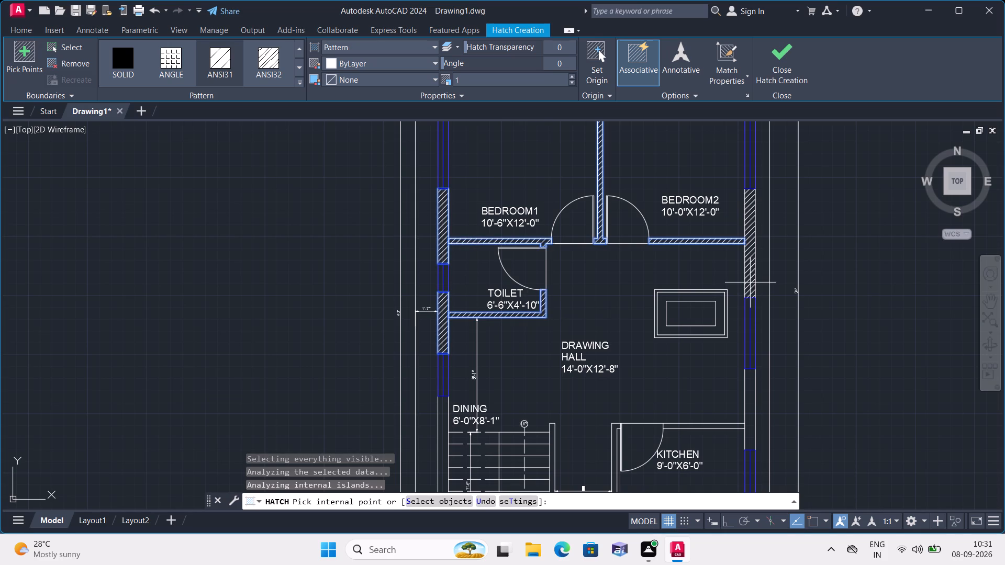
Hatch the east outer wall segments between the windows and the kitchen's south and west walls with ANSI31.
click(750, 282)
click(753, 404)
middle_drag(753, 404, 696, 254)
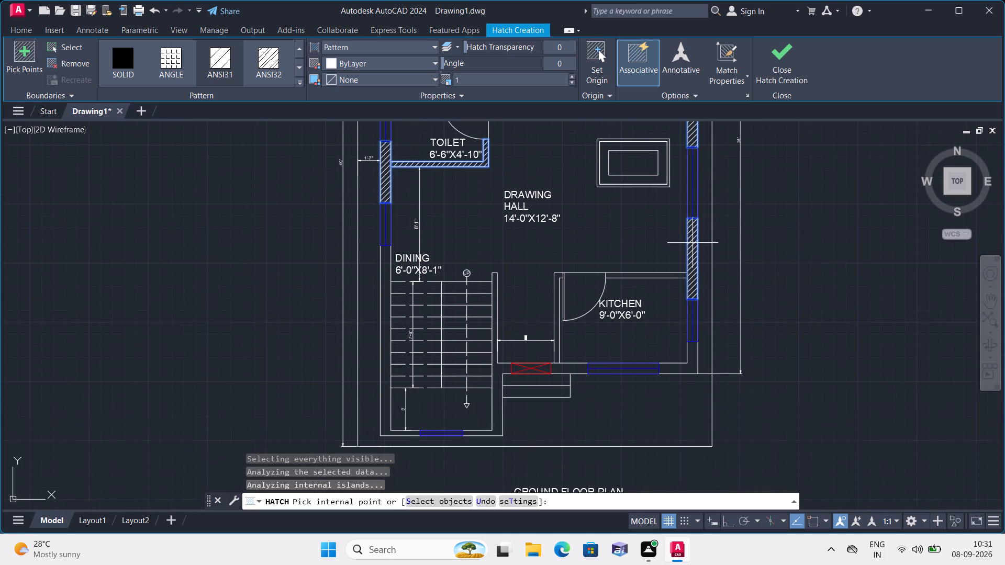
click(689, 369)
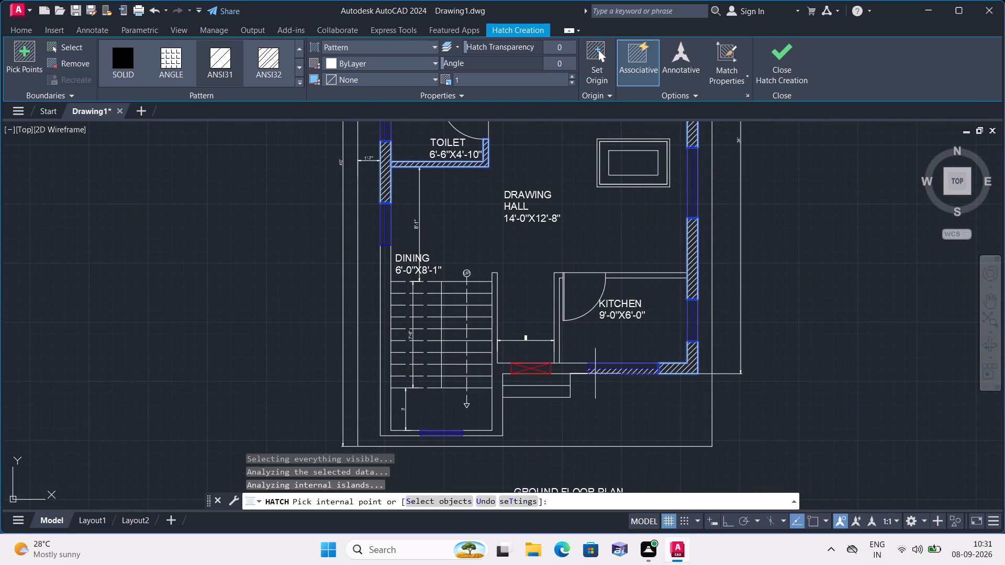
click(573, 372)
click(556, 350)
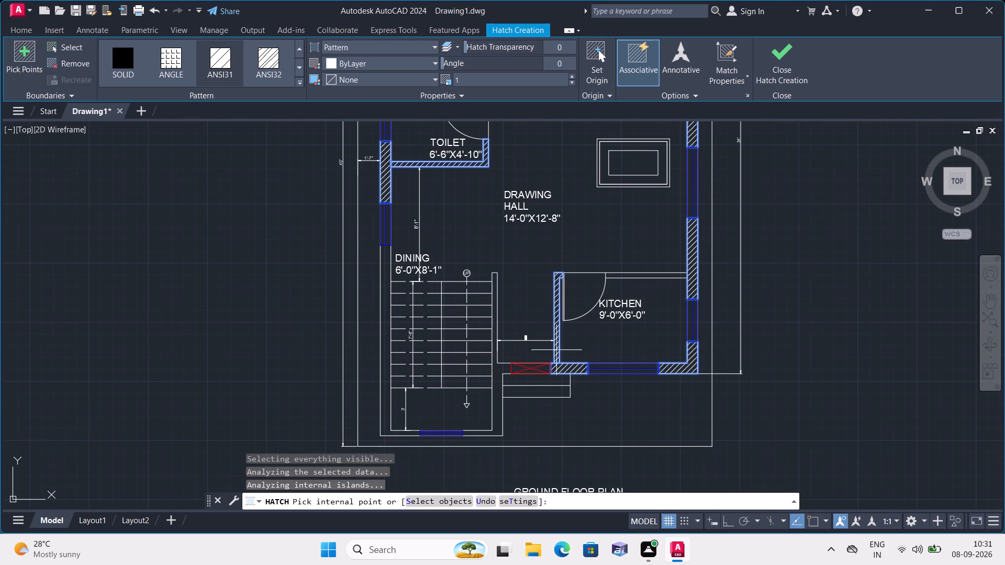
Hatch the walls enclosing the staircase, including the west wall beside the dining area, with ANSI31 and finish hatching.
click(495, 371)
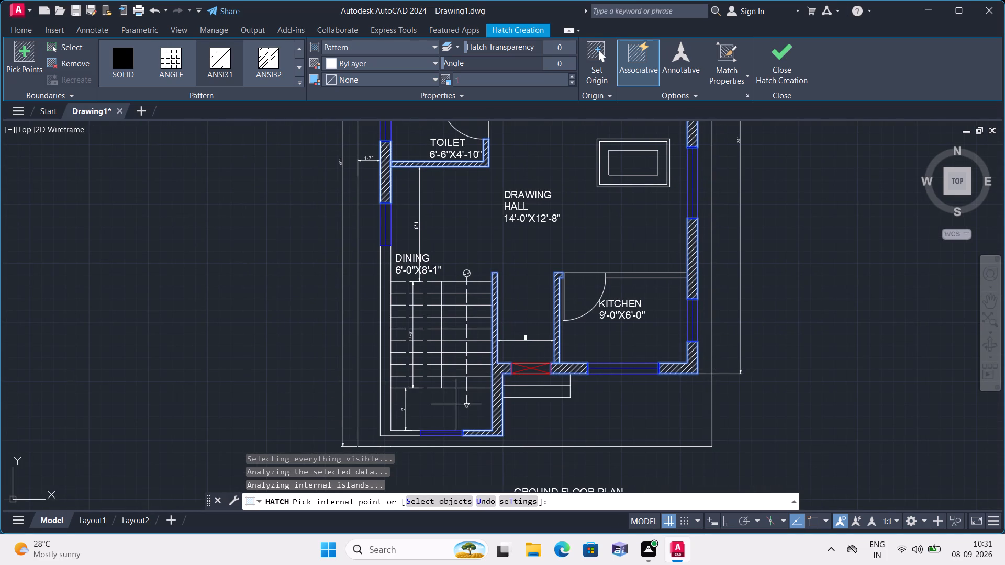
click(388, 431)
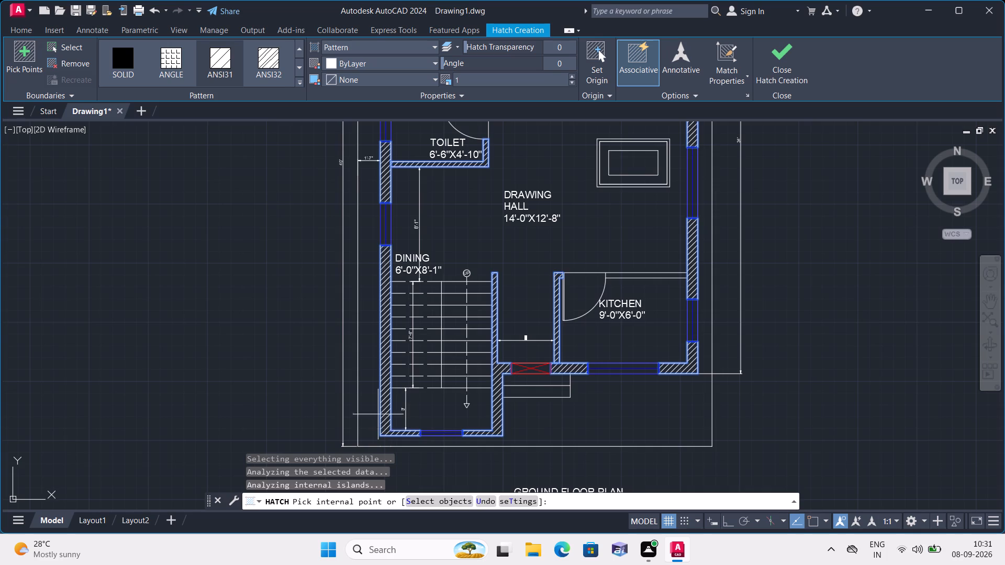
scroll(376, 389, down, 1)
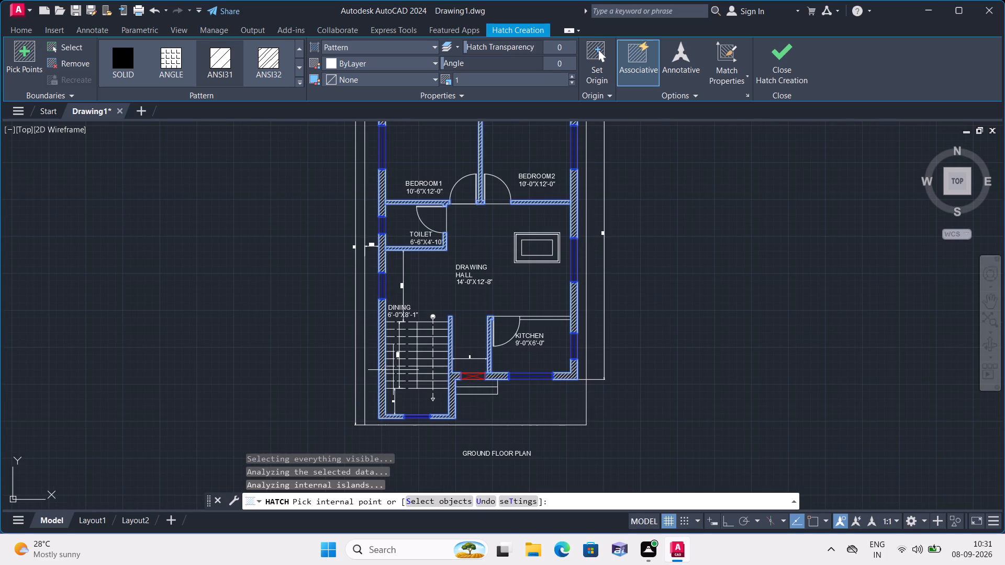
key(Escape)
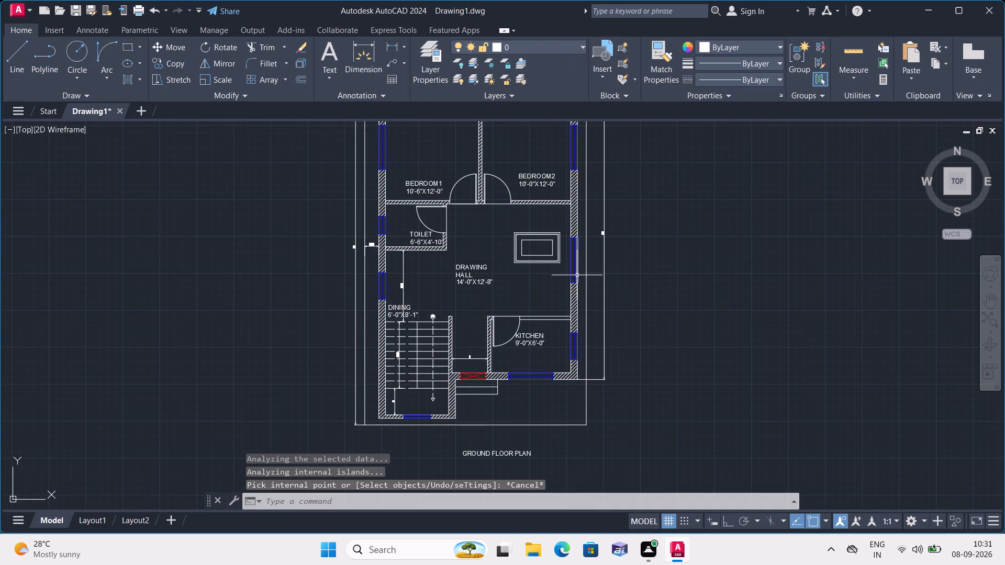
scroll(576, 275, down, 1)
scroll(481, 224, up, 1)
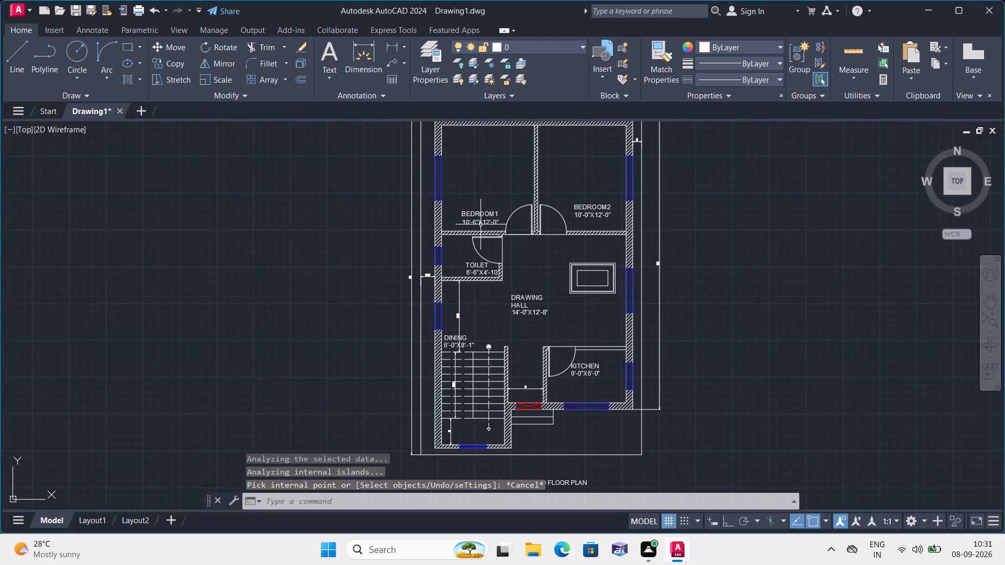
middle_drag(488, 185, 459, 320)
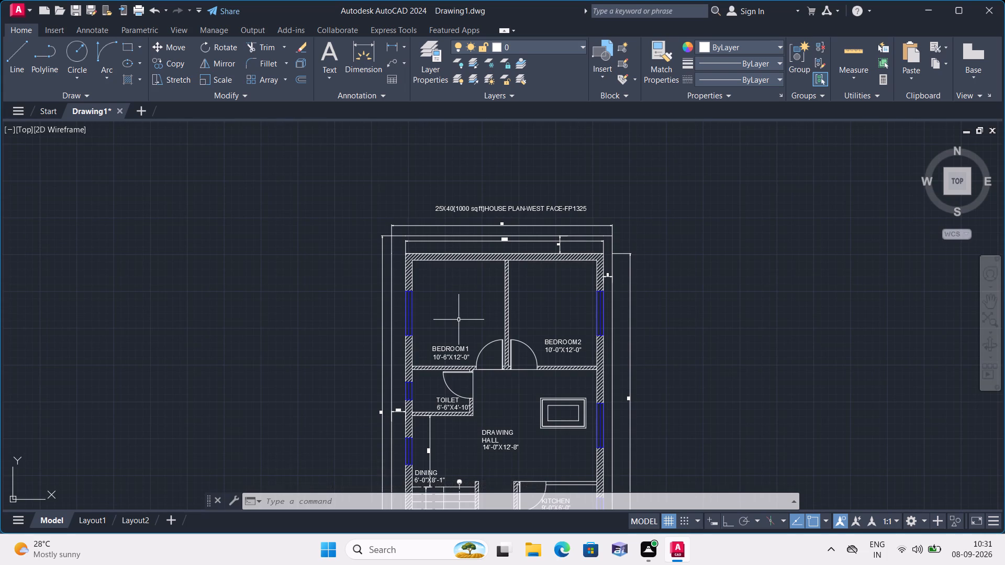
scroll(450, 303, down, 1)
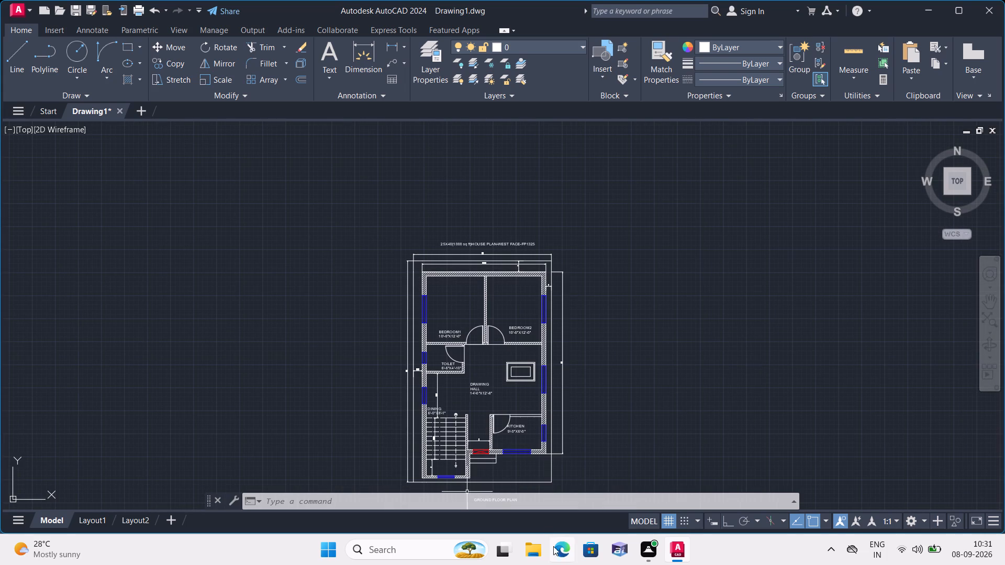
Open the recent drawing sofas.dwg and copy the top-row sofa with scrolled arms and two square cushions.
click(20, 17)
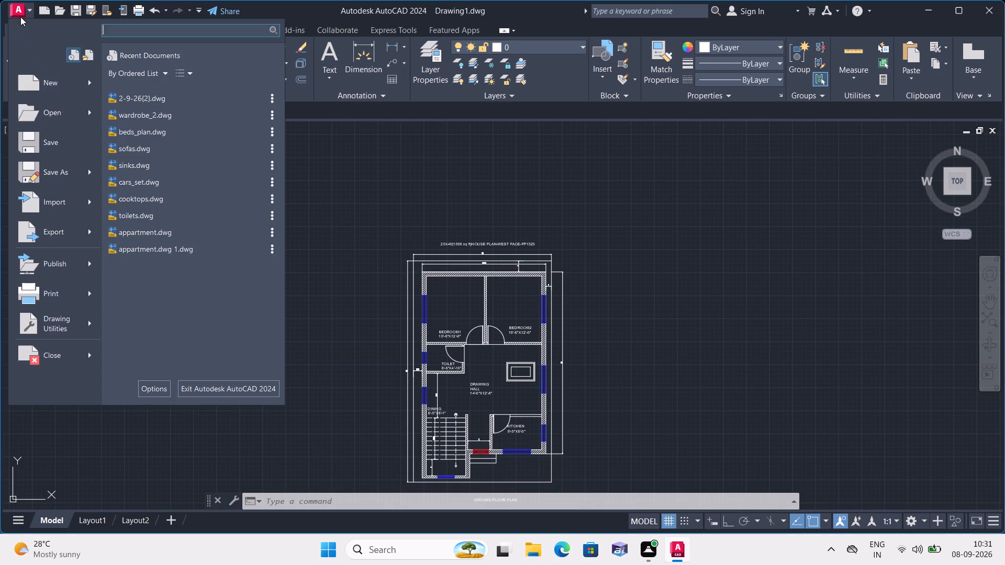
click(137, 148)
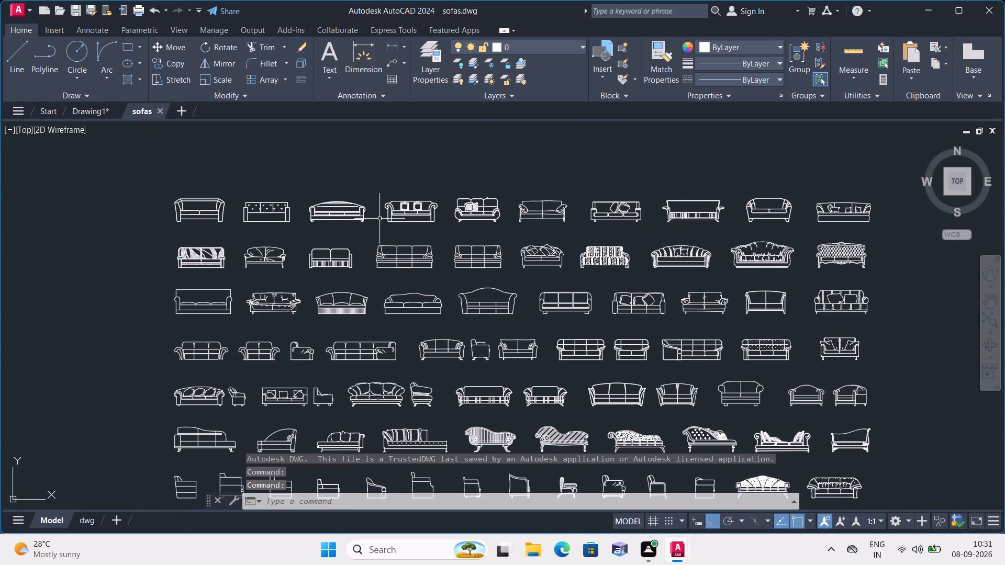
scroll(429, 219, up, 2)
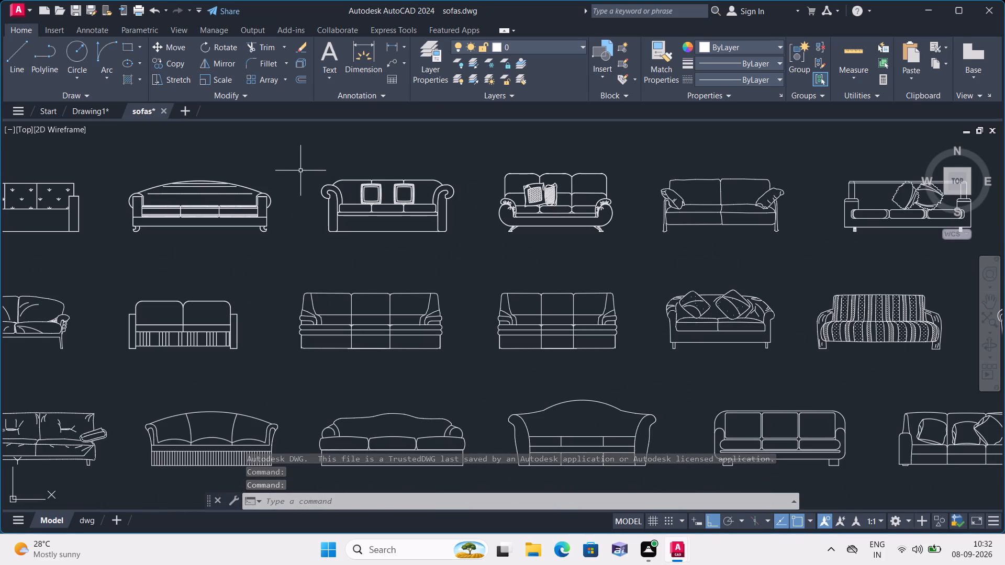
click(300, 171)
click(459, 254)
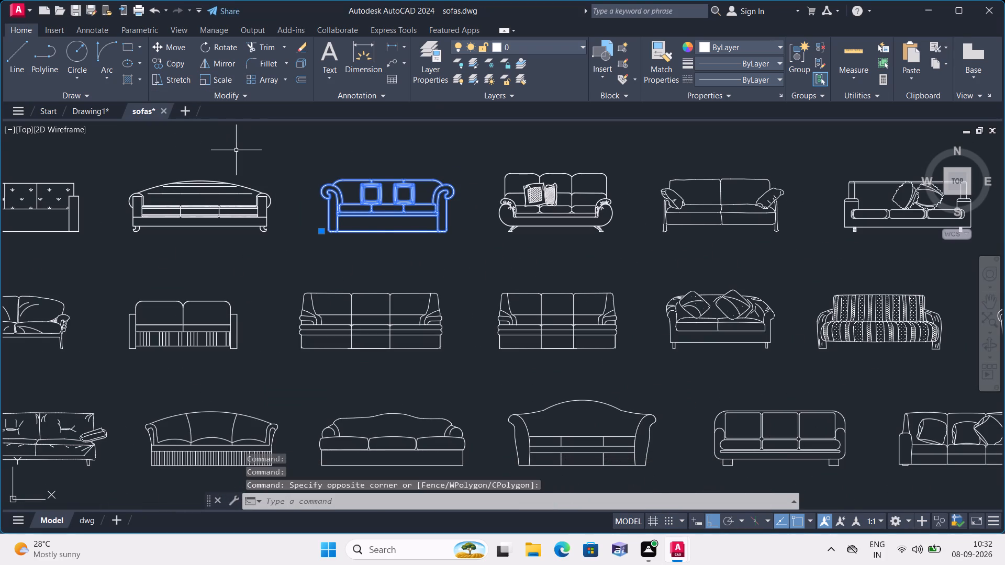
key(ctrl+c)
Paste the copied sofa into Drawing1, in the empty space east of the floor plan.
click(93, 107)
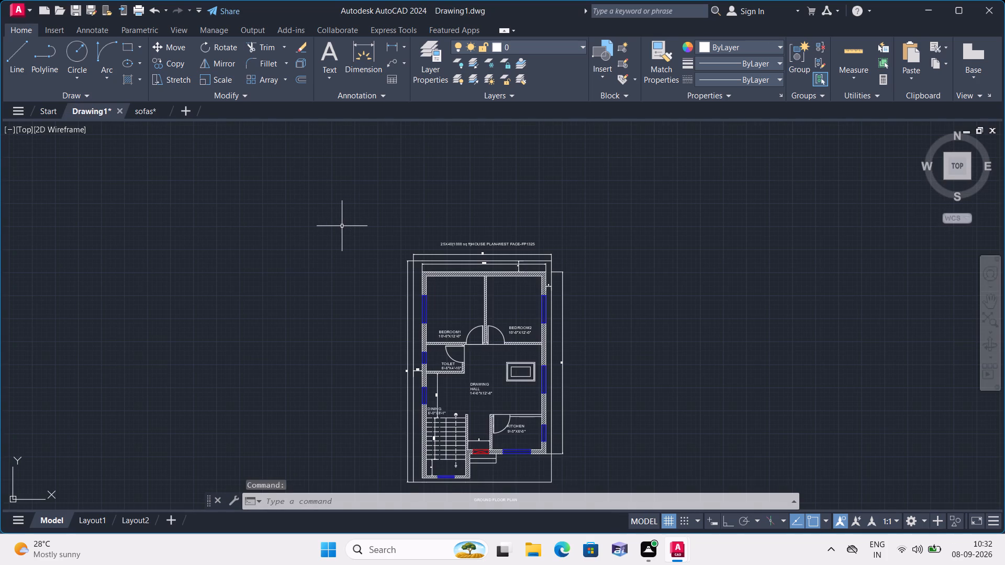
key(ctrl+v)
scroll(282, 232, down, 3)
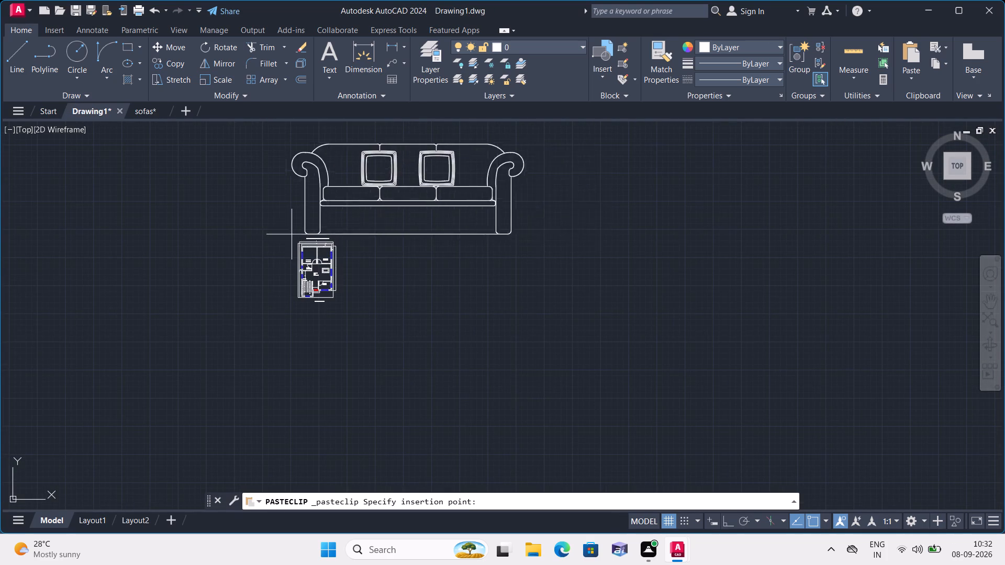
click(383, 276)
Scale the pasted sofa down freehand from a base point on its west seat cushion, to a small fraction of its size.
scroll(443, 236, up, 2)
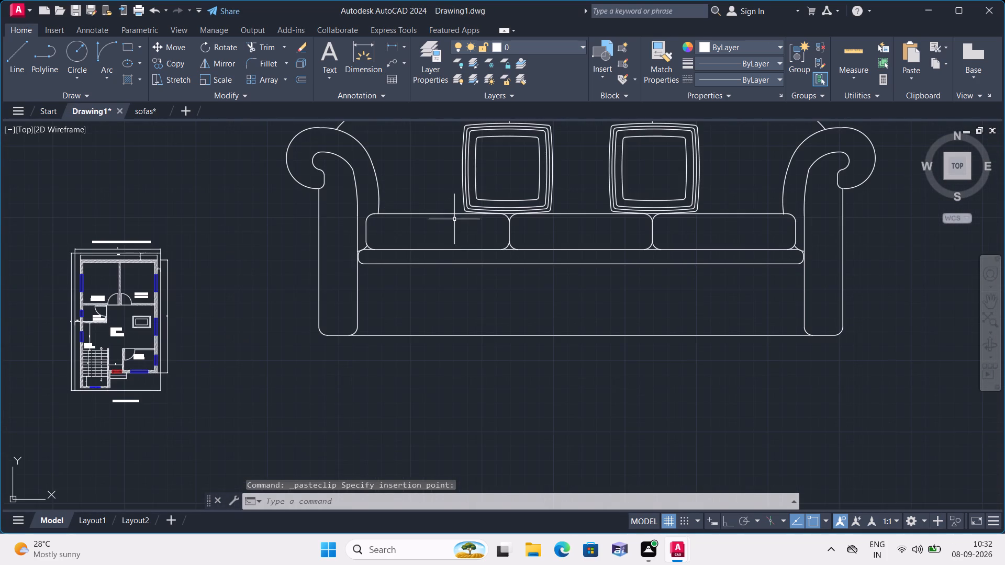
click(455, 215)
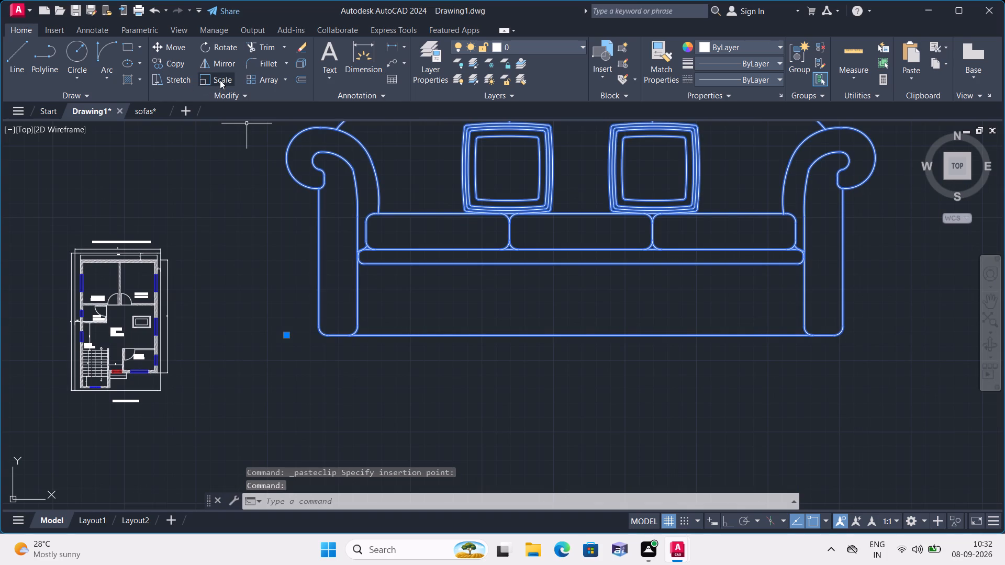
click(220, 80)
click(397, 225)
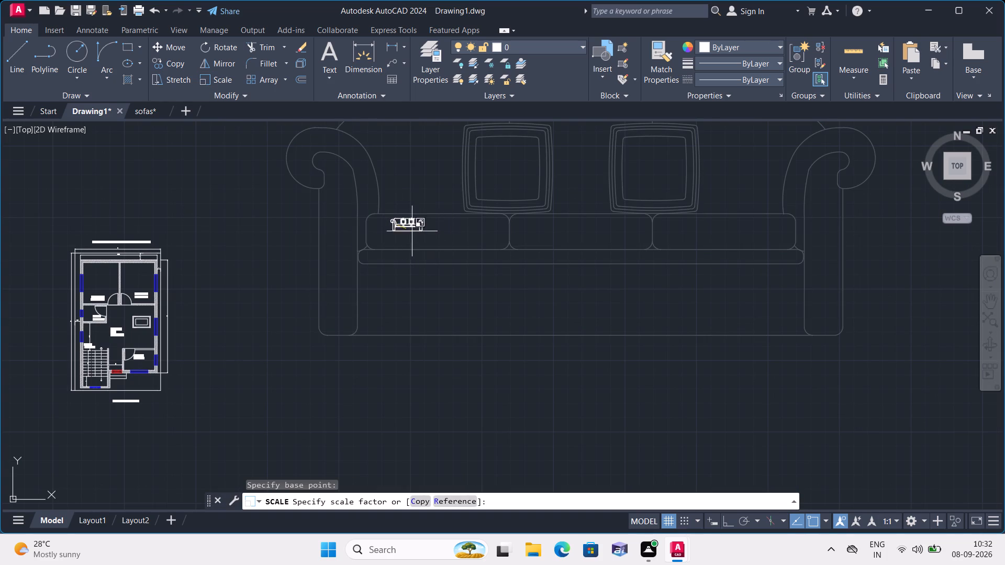
click(410, 228)
Select the scaled-down sofa beside the floor plan.
scroll(404, 228, up, 2)
click(404, 222)
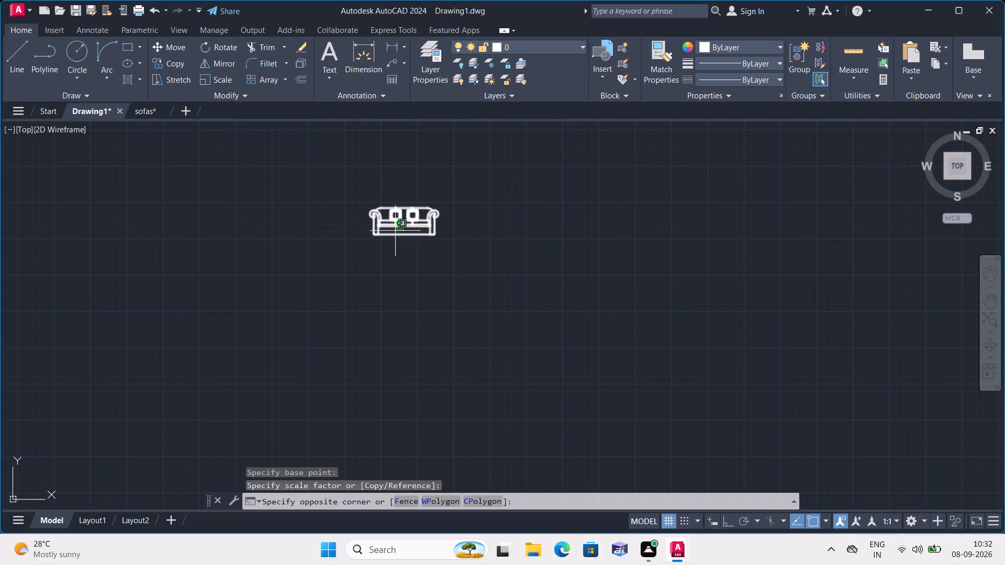
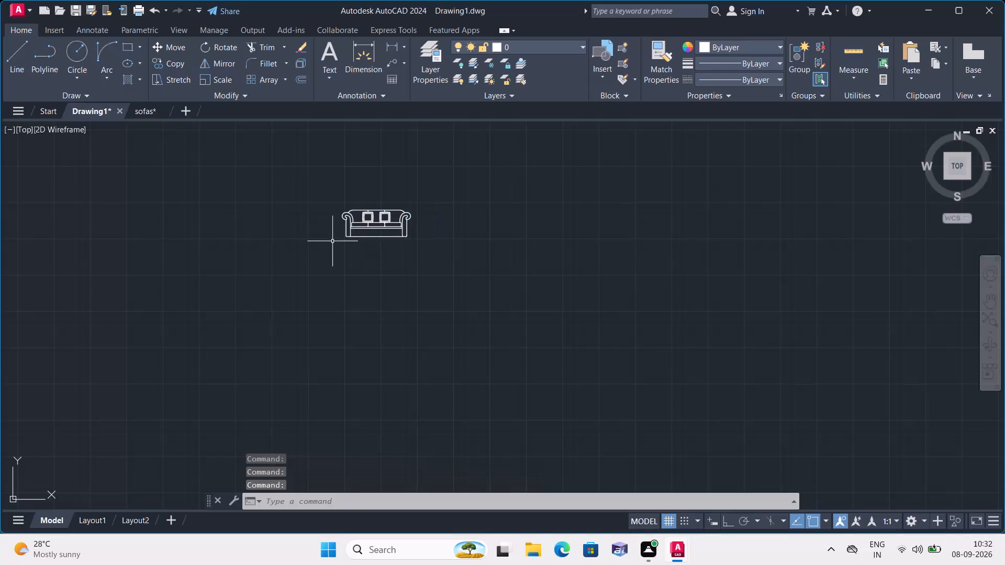
Move the scaled-down sofa from beside the floor plan into the drawing hall, just north of the rectangular table.
scroll(221, 255, down, 4)
middle_drag(186, 284, 268, 191)
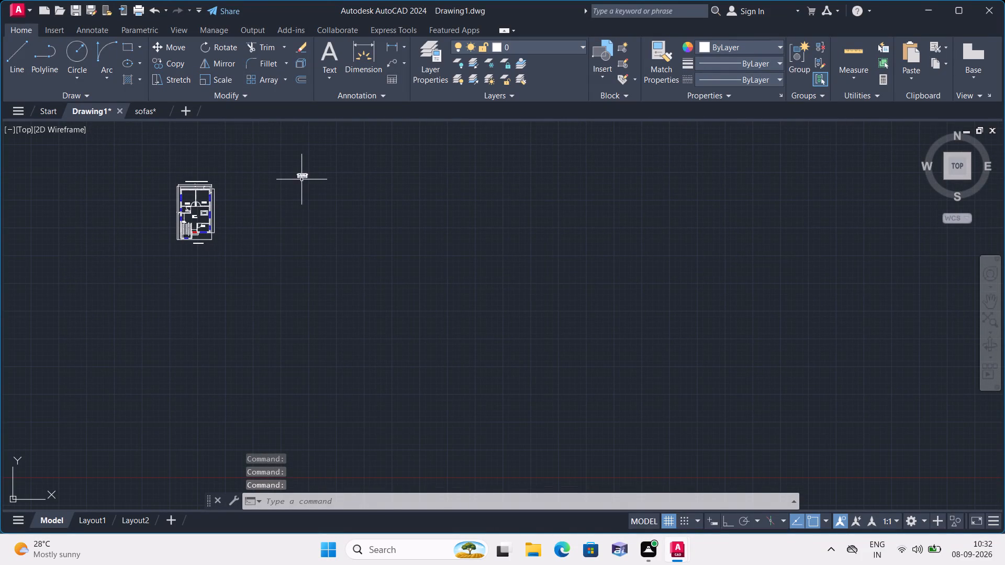
scroll(300, 176, up, 3)
click(300, 176)
click(285, 184)
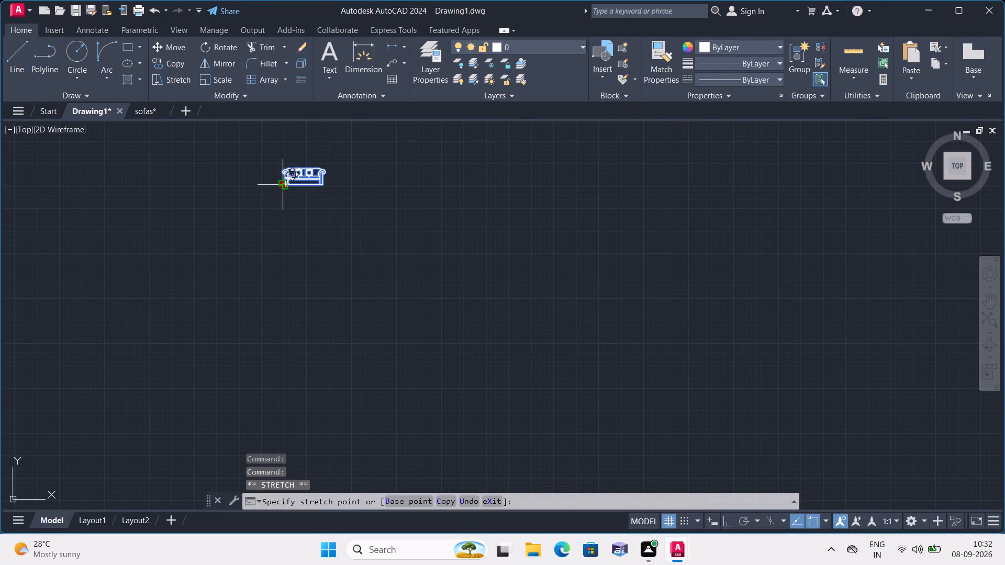
scroll(164, 285, down, 3)
middle_drag(164, 285, 339, 261)
scroll(266, 291, up, 5)
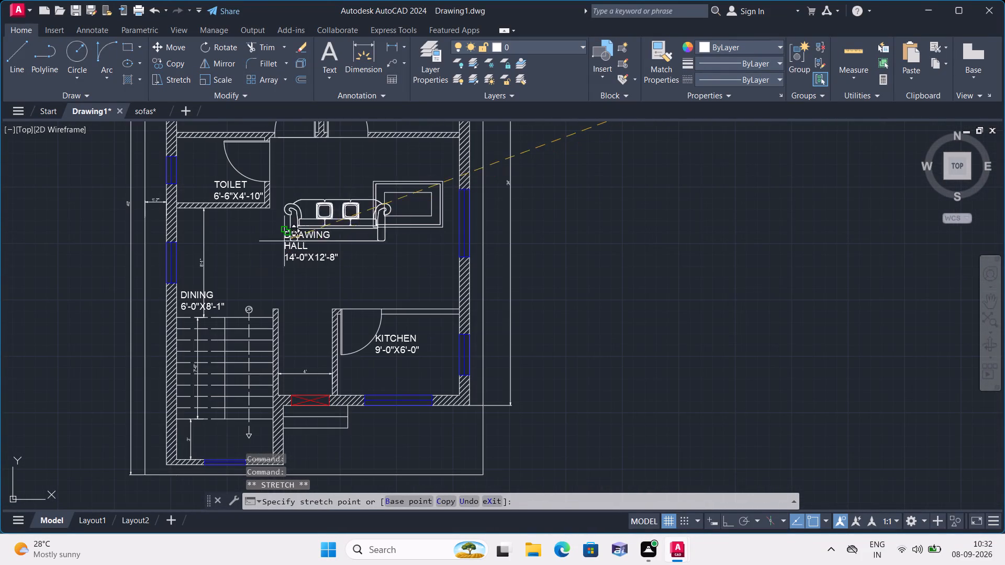
middle_drag(331, 191, 321, 298)
scroll(357, 291, up, 2)
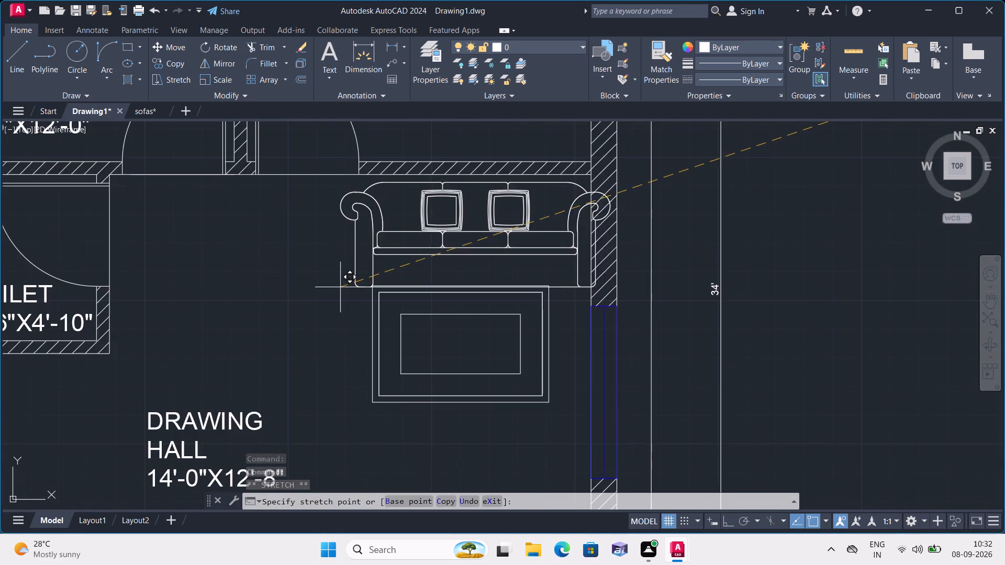
scroll(339, 285, up, 1)
click(155, 306)
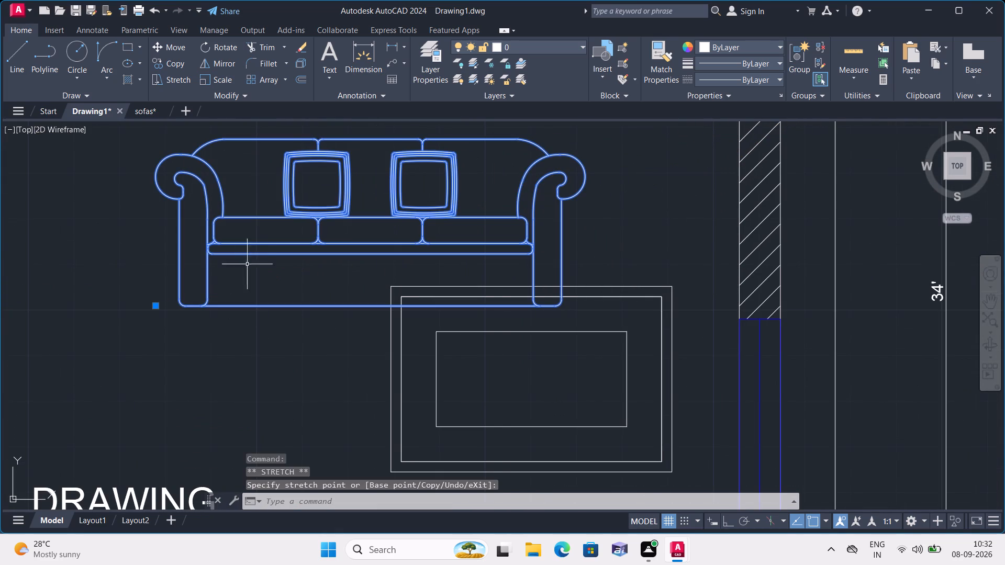
Scale the drawing hall sofa down freehand to about three quarters of its size, using a base point near its west cushion.
click(209, 77)
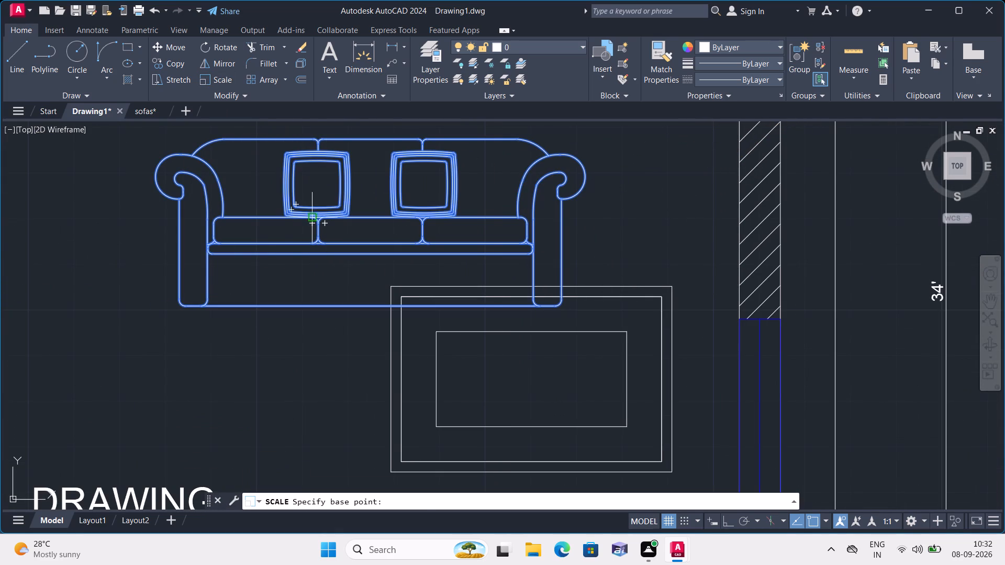
click(340, 222)
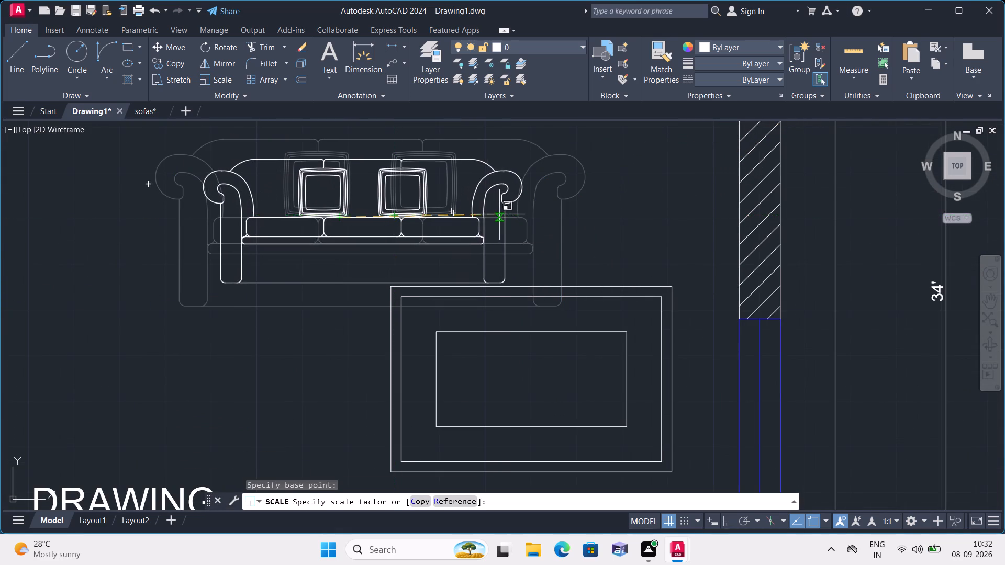
click(499, 214)
Move the sofa east so it sits directly north of the rectangular table in the drawing hall.
click(398, 219)
scroll(276, 232, down, 1)
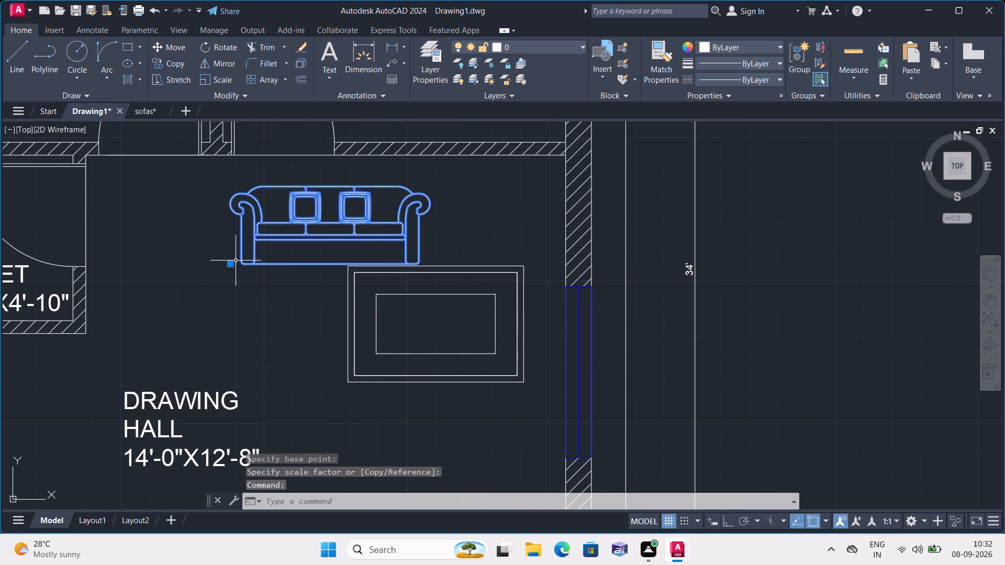
click(228, 263)
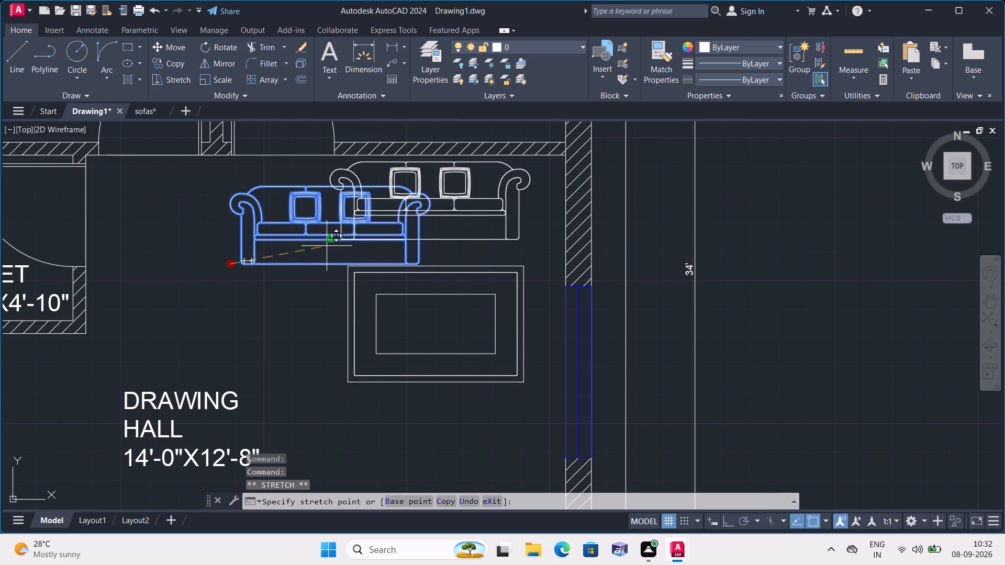
click(347, 247)
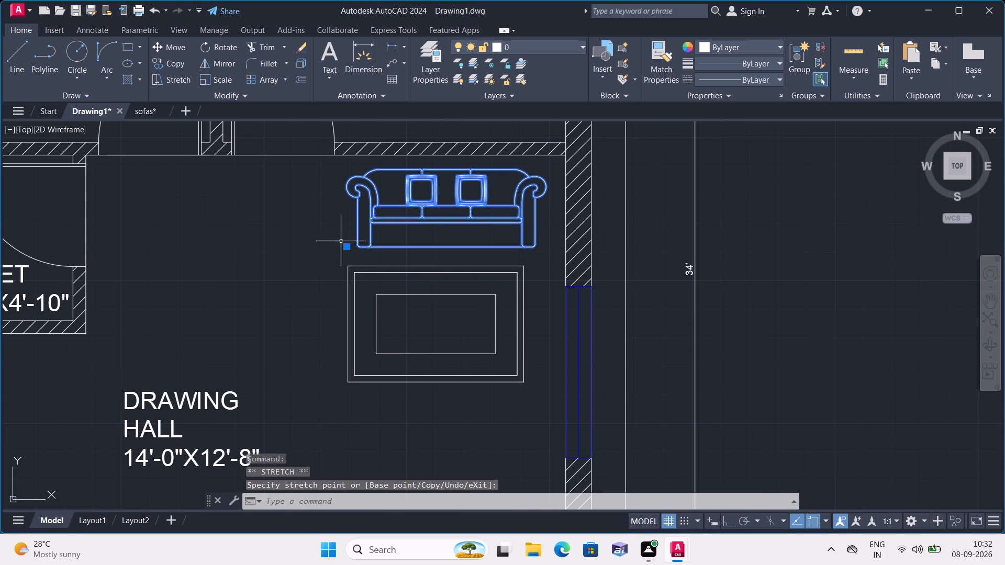
key(Escape)
Open the recent drawing sinks.dwg and copy the sink with a rounded basin, central drain and two square-framed round taps.
scroll(350, 234, down, 2)
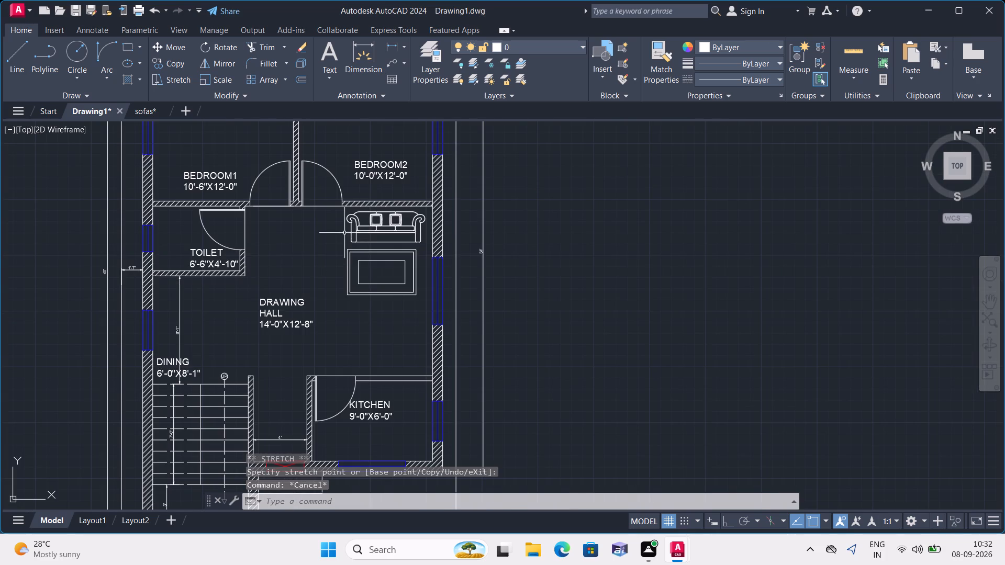
scroll(356, 220, down, 1)
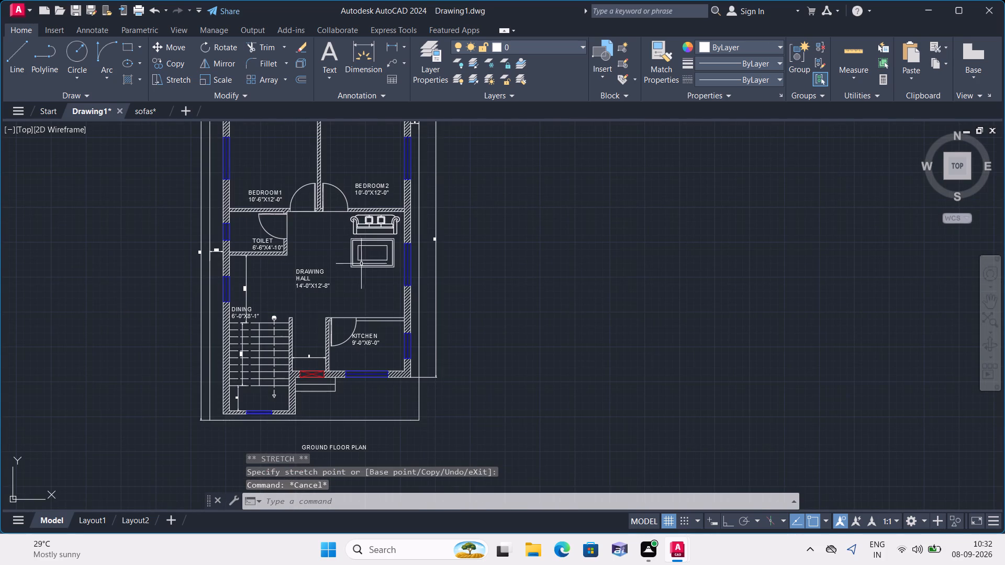
scroll(358, 309, down, 1)
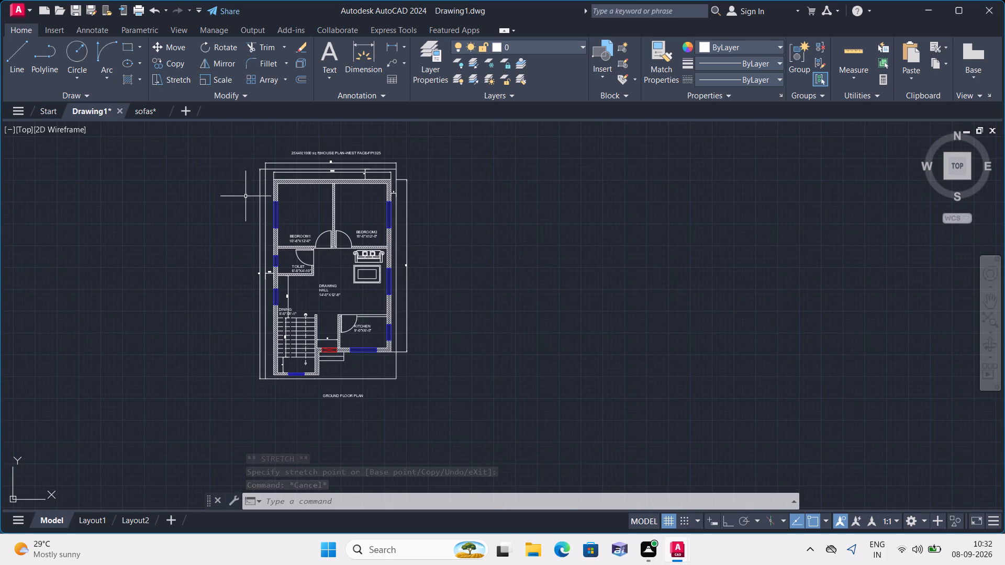
click(17, 10)
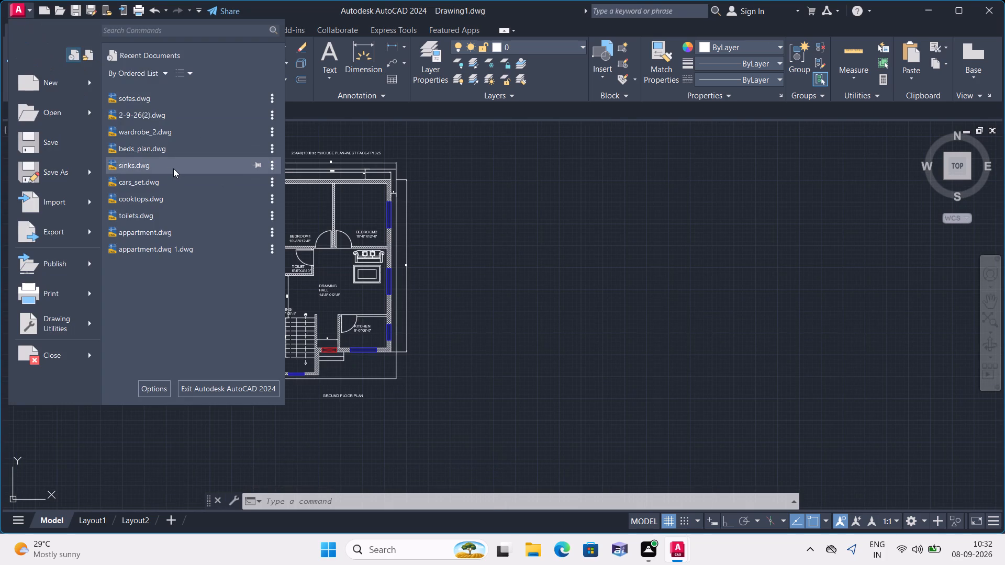
click(173, 168)
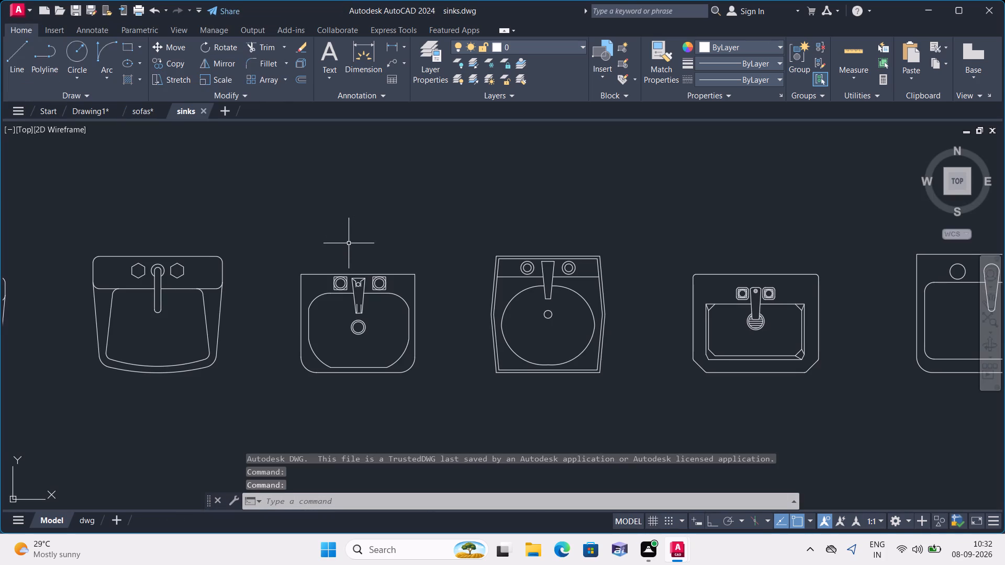
scroll(365, 222, up, 1)
scroll(391, 247, down, 1)
click(293, 270)
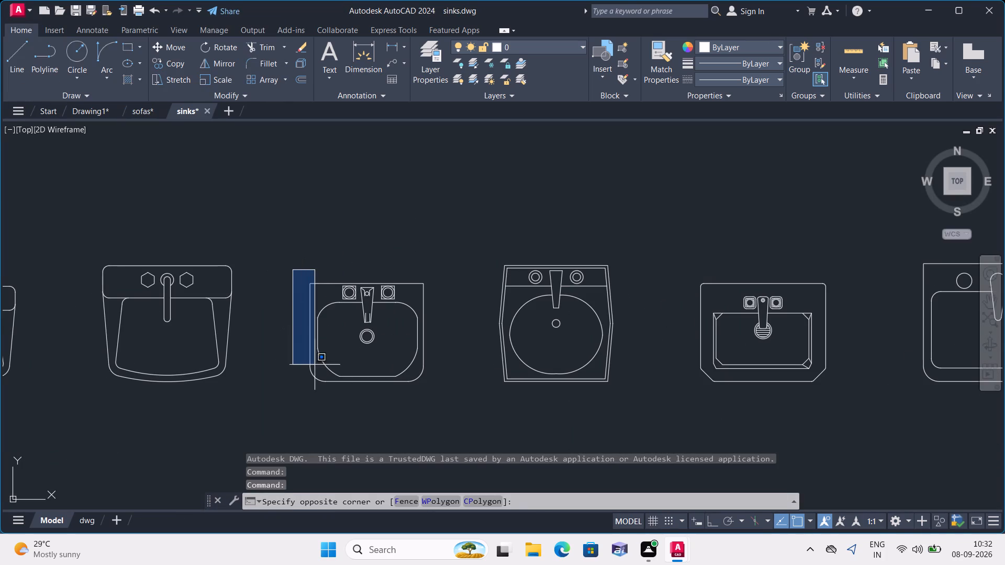
click(435, 432)
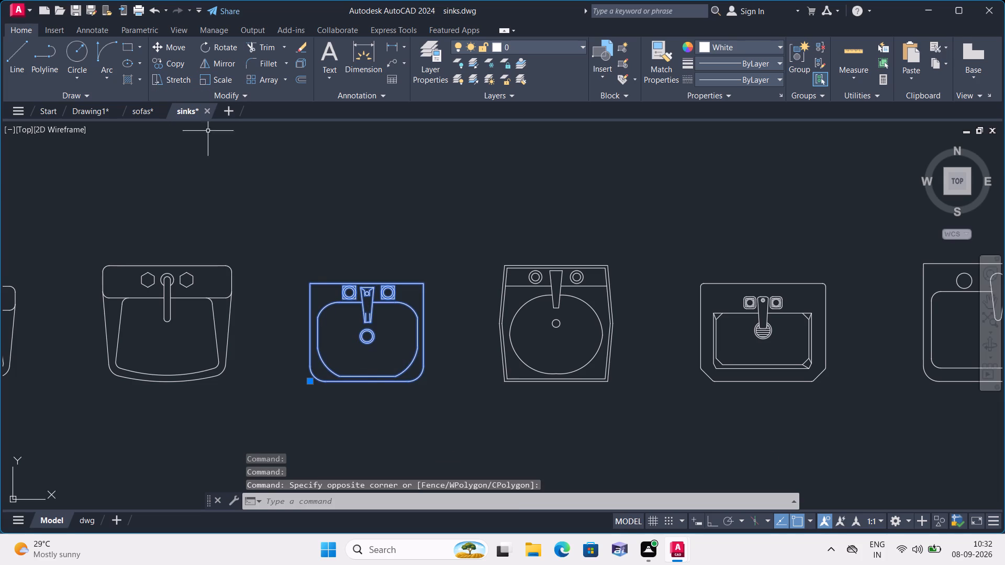
key(ctrl+c)
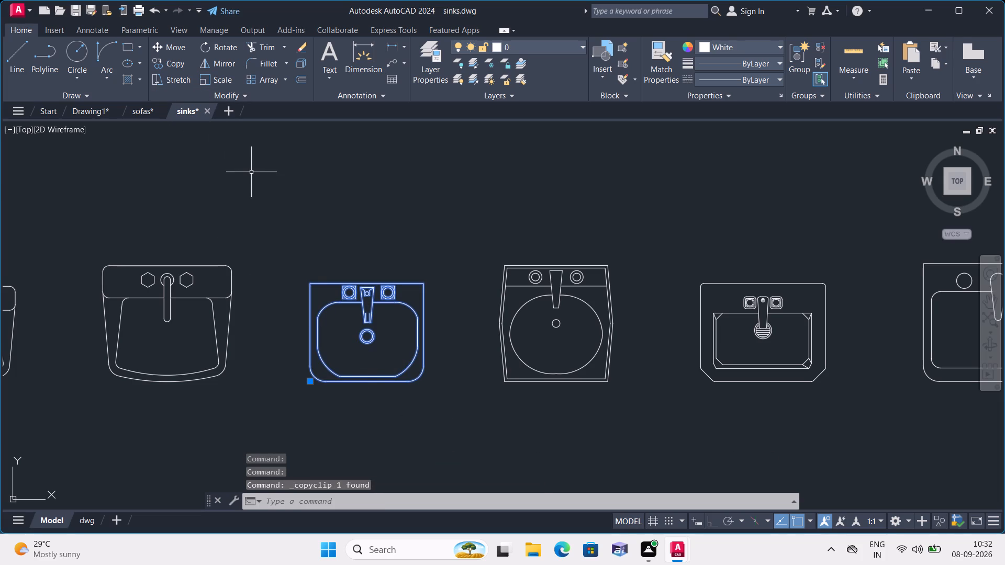
Paste the copied sink into Drawing1, in the empty space east of the floor plan.
click(98, 109)
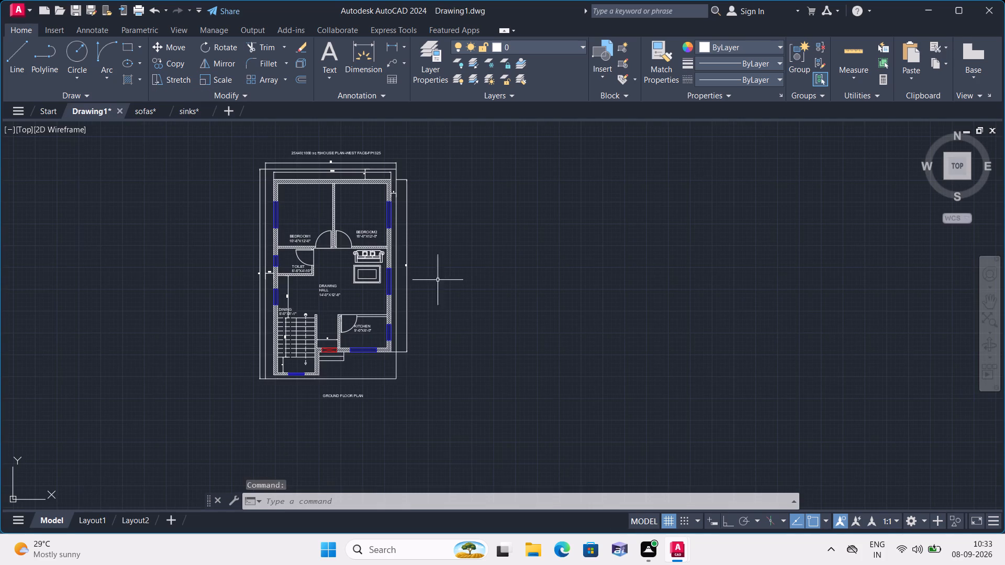
key(ctrl+v)
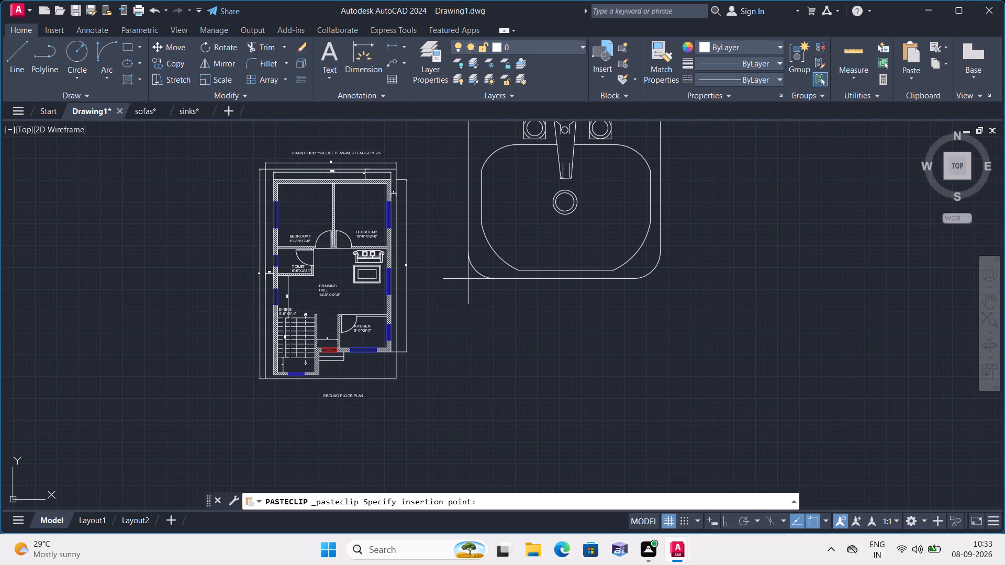
click(528, 318)
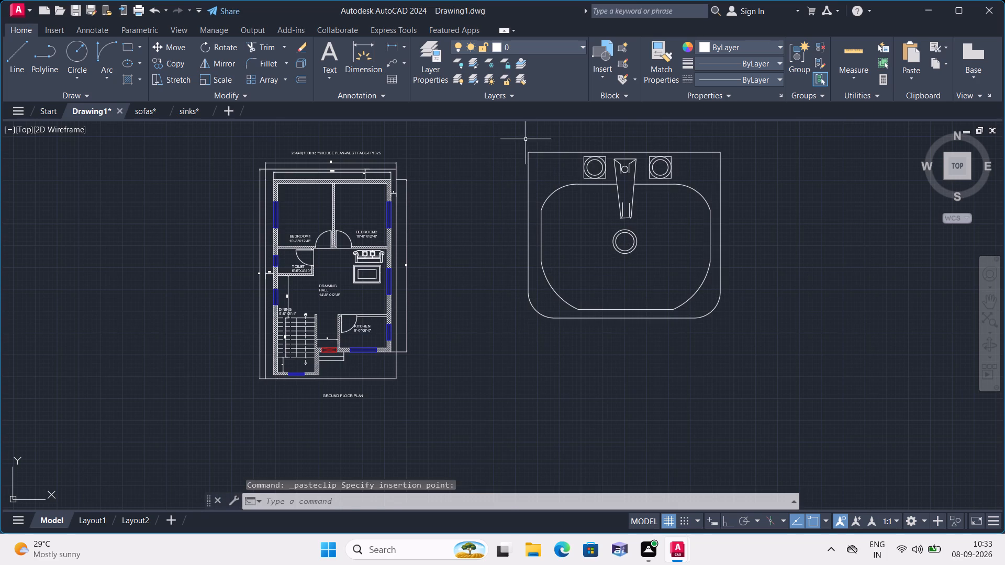
Mirror the pasted sink across a horizontal line south of it with Ortho on, keeping the source object.
click(514, 138)
click(763, 369)
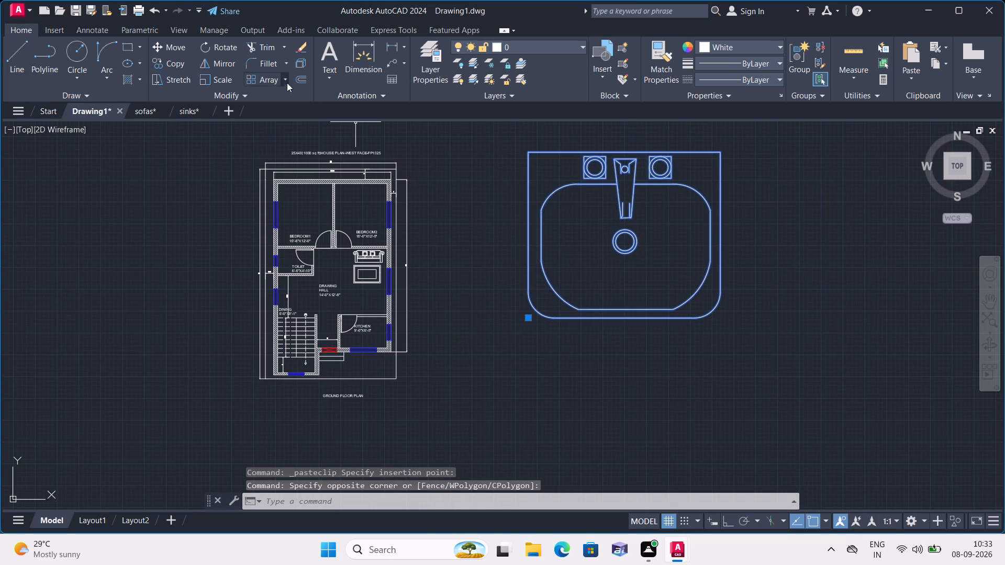
click(221, 60)
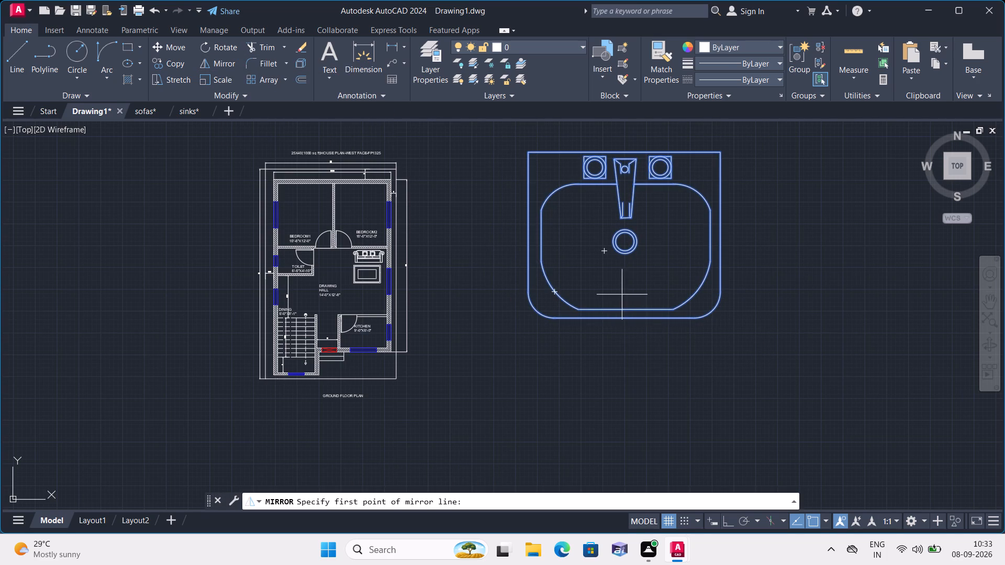
click(630, 357)
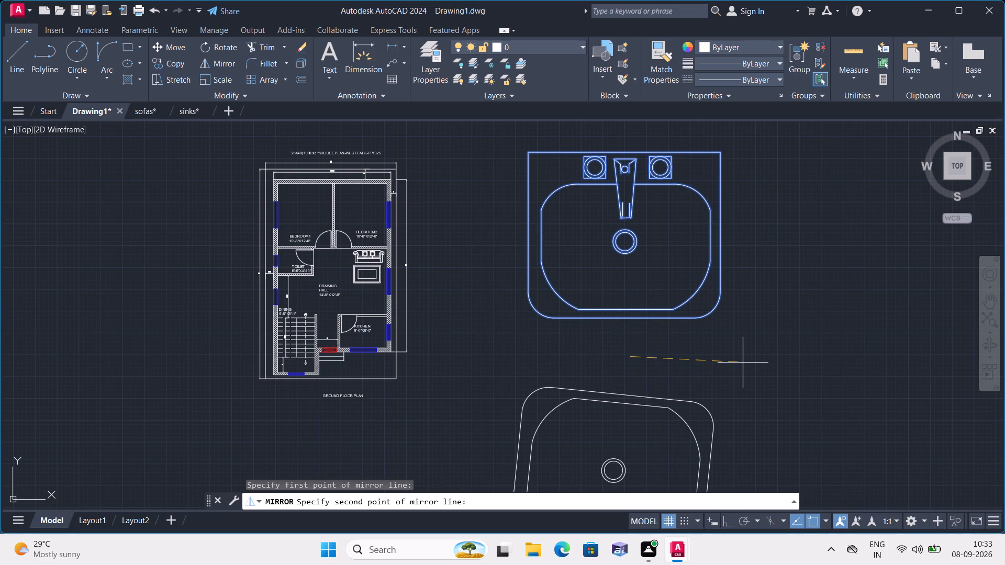
key(F8)
click(767, 344)
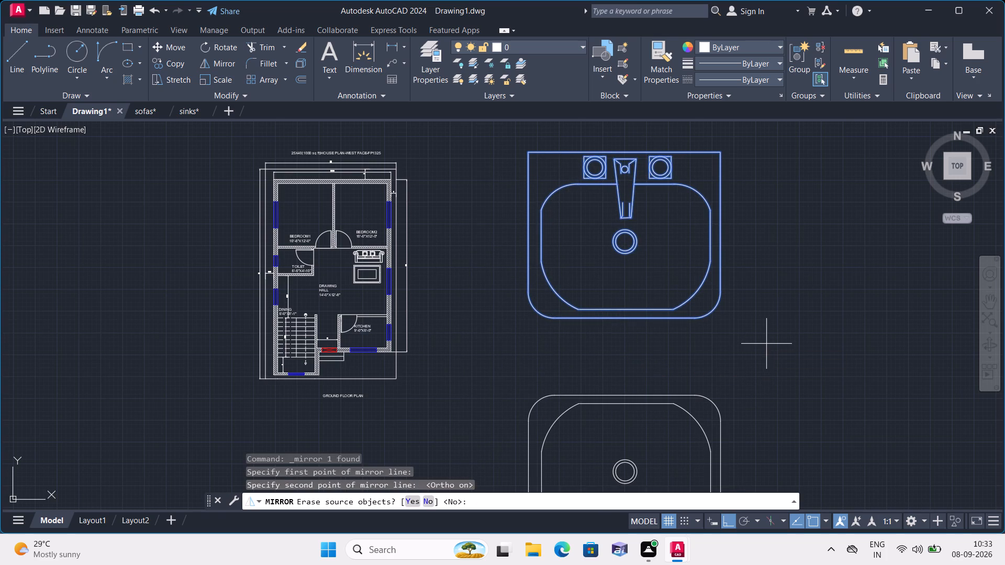
click(426, 501)
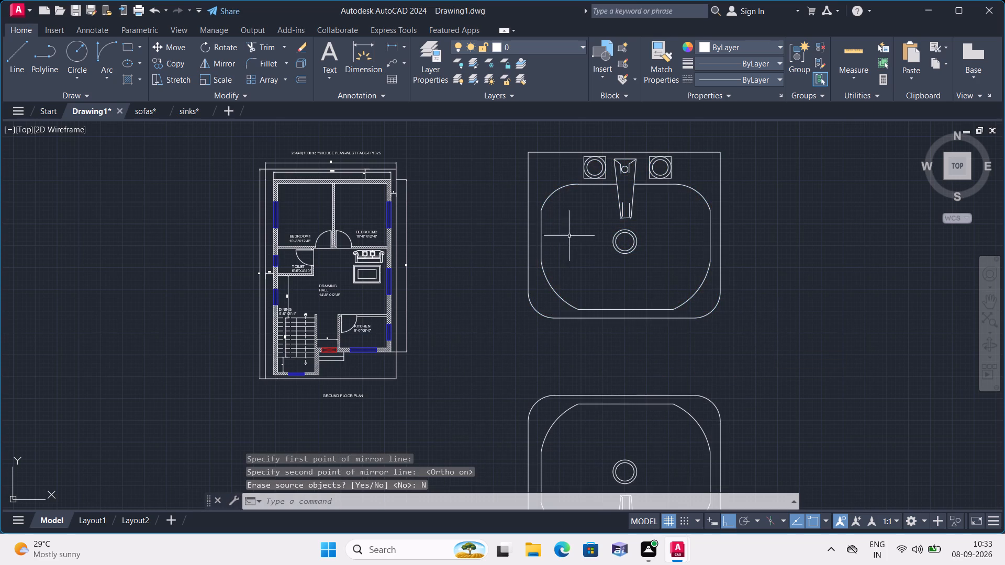
Delete the original unmirrored sink east of the floor plan.
drag(503, 155, 504, 178)
click(756, 359)
drag(756, 276, 672, 248)
click(593, 257)
key(Delete)
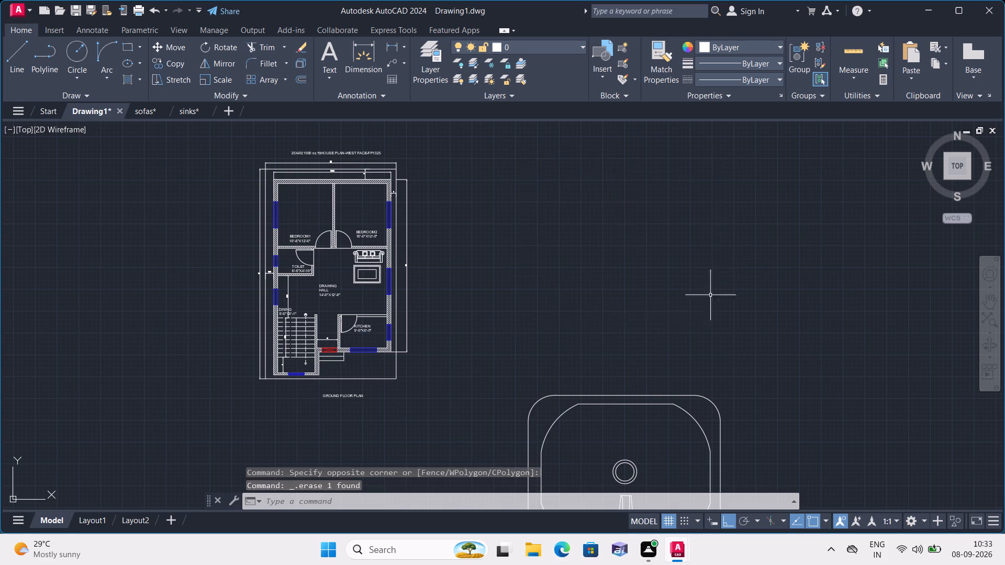
Scale the mirrored sink down freehand to about a third of its size, from a base point near its drain.
scroll(711, 308, down, 1)
click(580, 345)
click(742, 483)
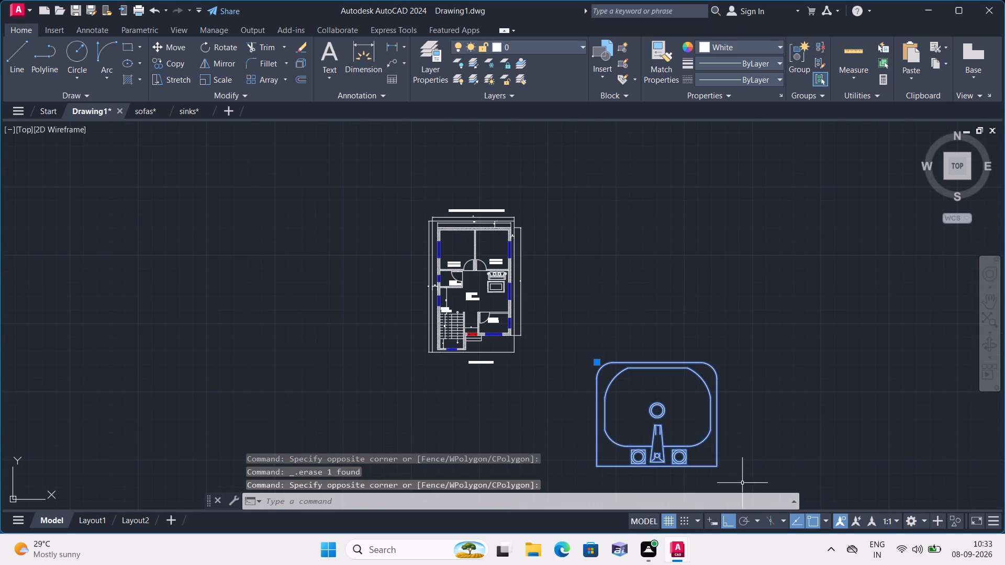
click(220, 78)
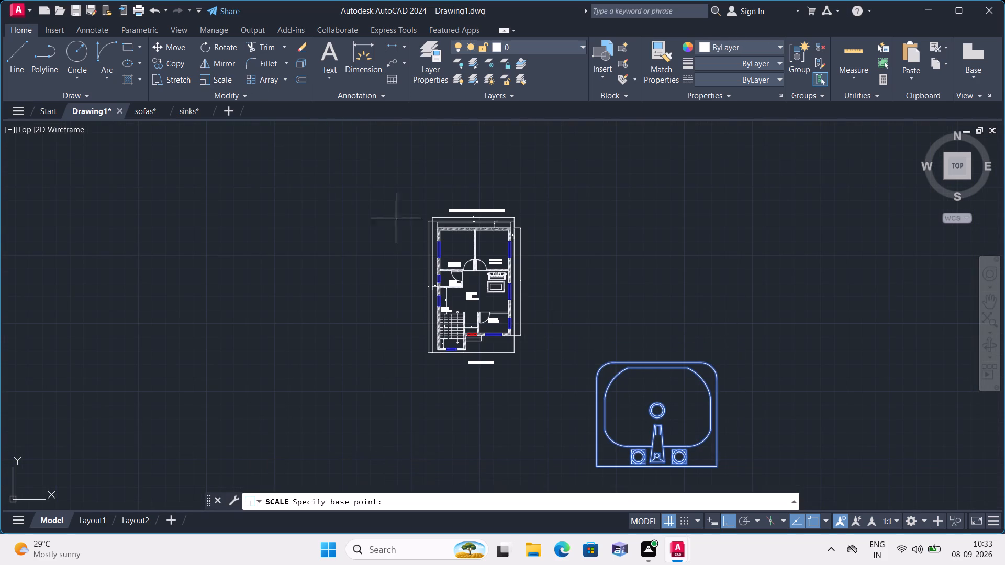
click(665, 401)
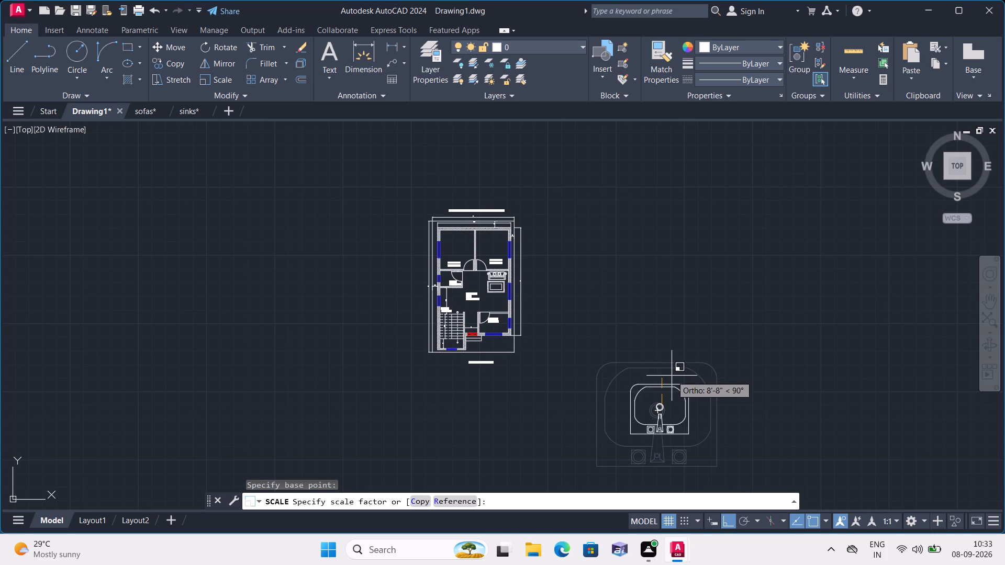
click(665, 385)
Scale the mirrored sink down freehand to about half its size, from a base point near its drain.
scroll(639, 382, up, 2)
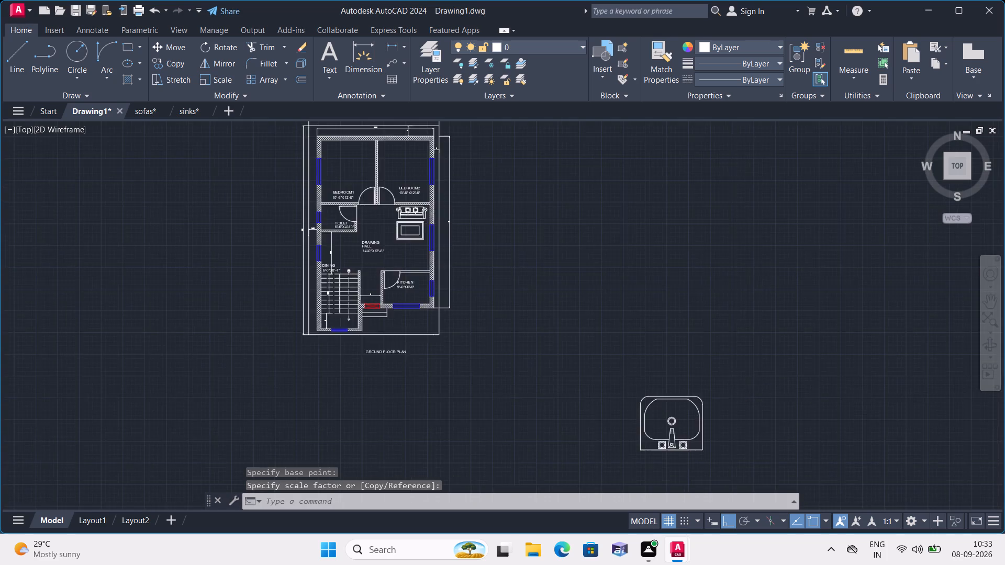
middle_drag(700, 437, 579, 280)
click(494, 231)
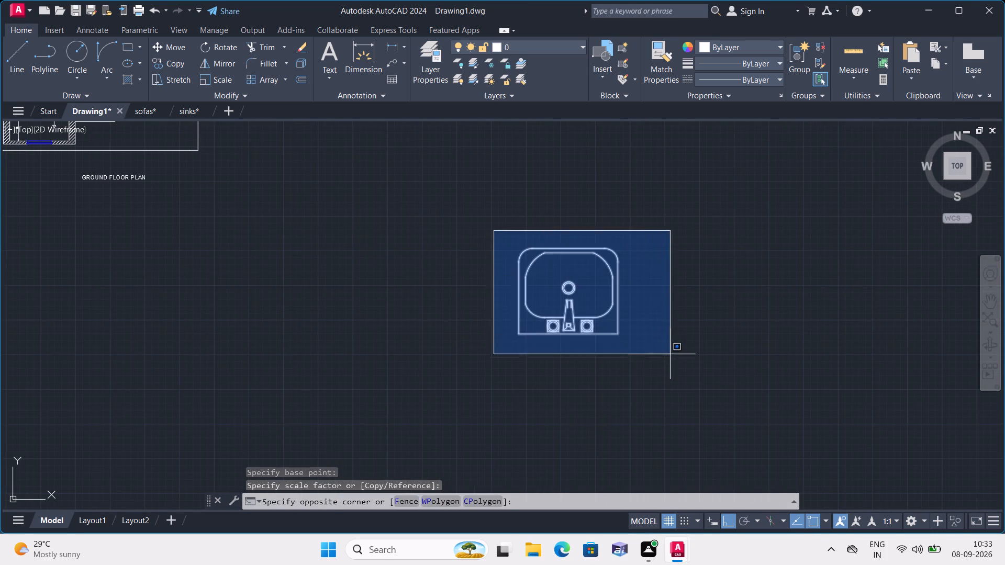
click(670, 354)
click(220, 82)
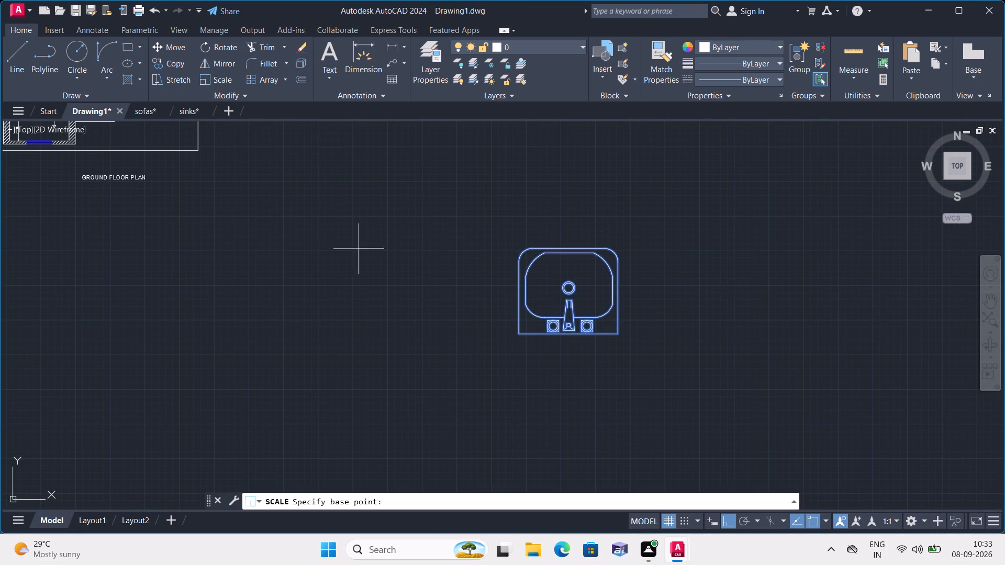
click(554, 282)
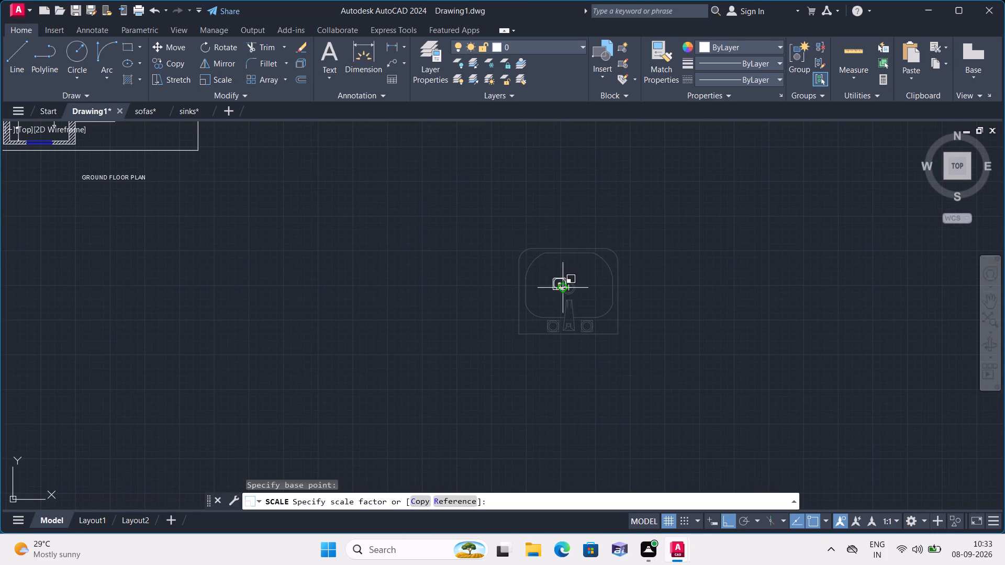
click(566, 305)
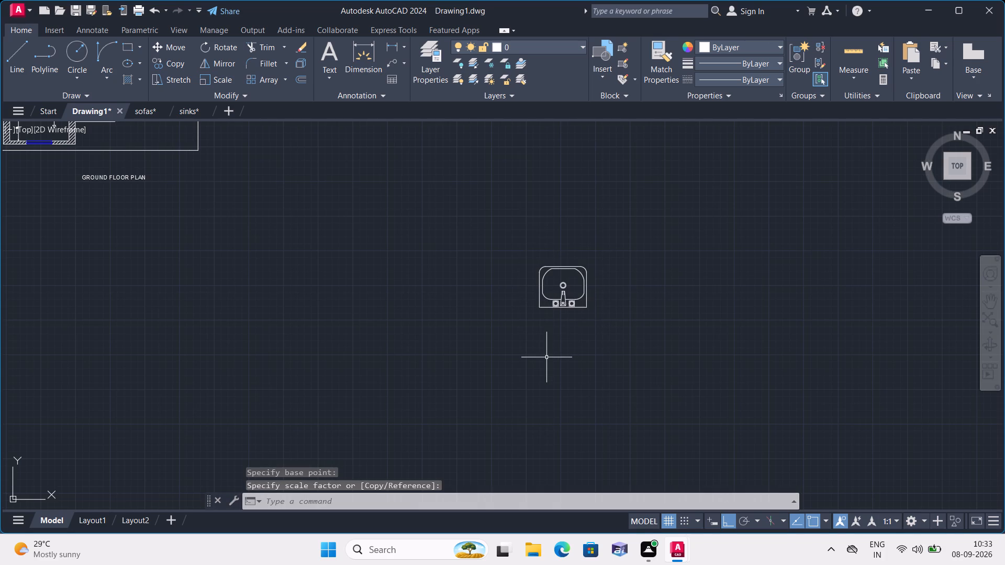
Turn Ortho off and move the sink by its northwest corner grip into the kitchen, over the room label.
key(F8)
drag(533, 241, 535, 250)
click(645, 353)
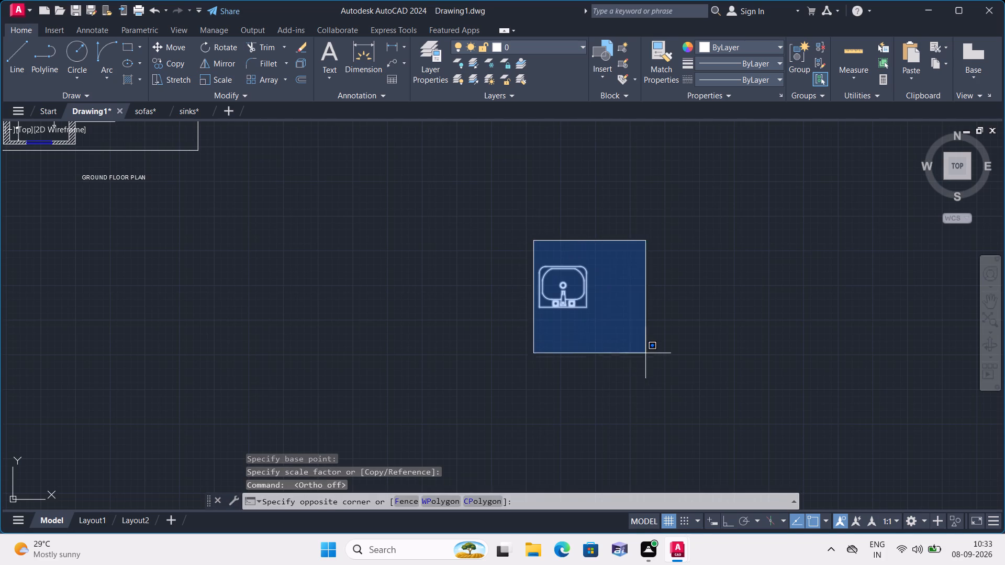
click(539, 266)
scroll(389, 238, down, 2)
middle_drag(389, 262, 457, 353)
scroll(323, 257, up, 3)
scroll(440, 278, up, 3)
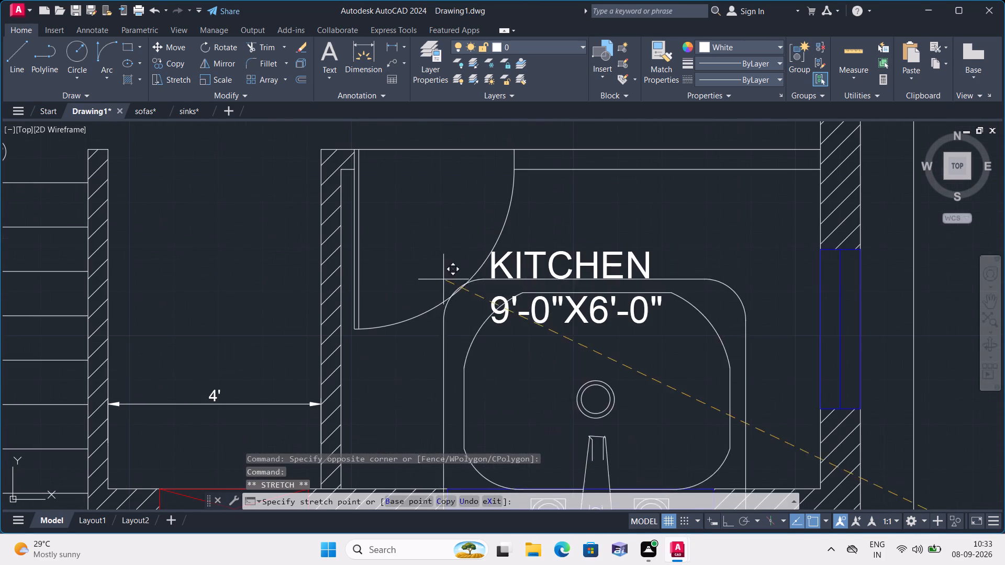
click(488, 216)
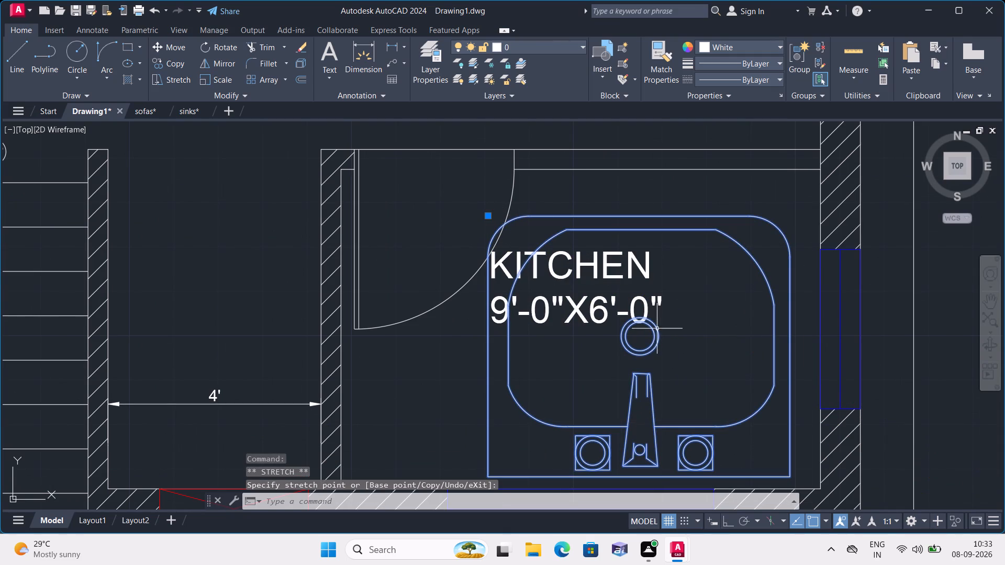
Scale the kitchen sink down freehand to about a quarter of its size, from a base point on its faucet.
click(215, 81)
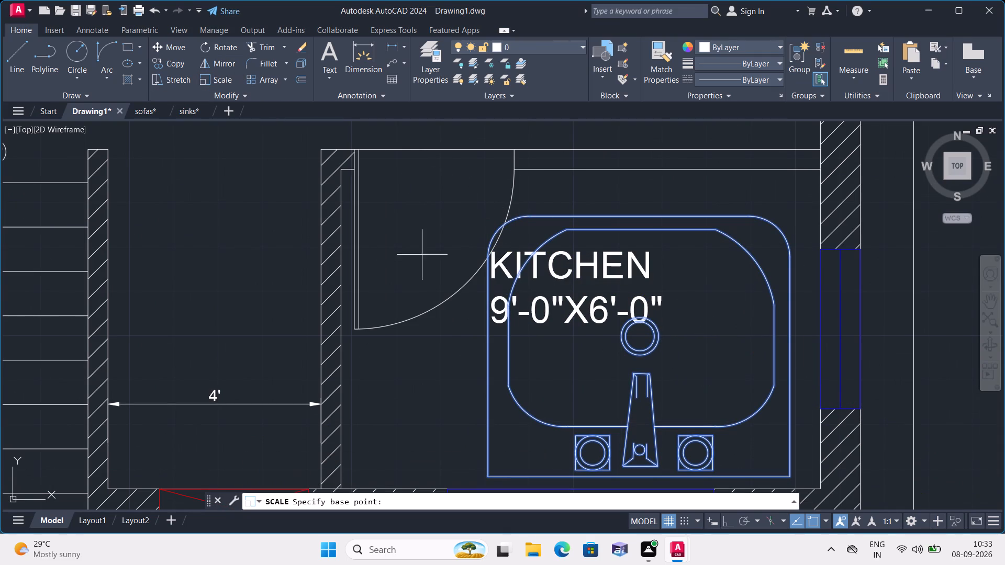
click(639, 394)
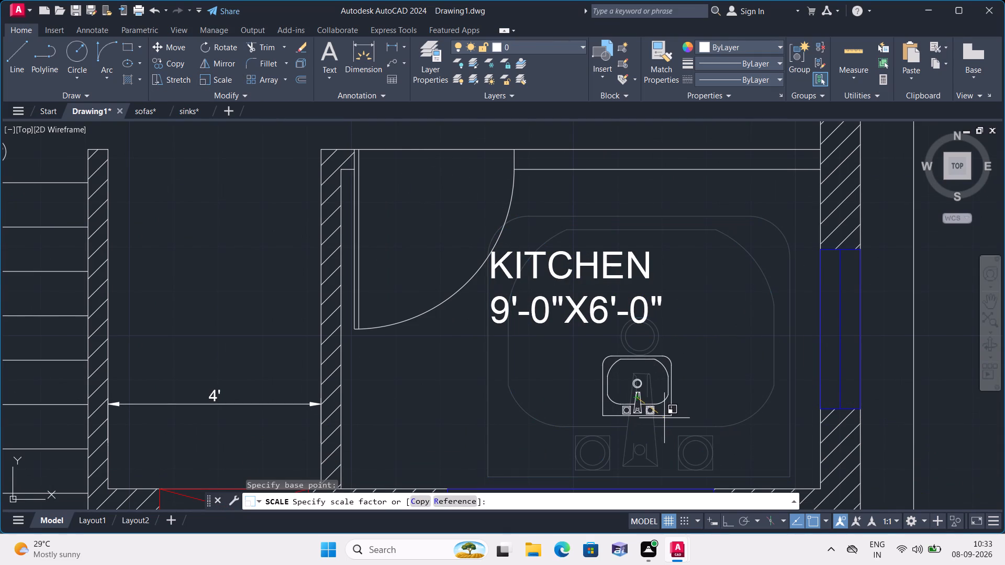
click(664, 418)
Move the sink by its northwest corner grip so its faucet side sits against the kitchen's south wall at the window.
click(612, 360)
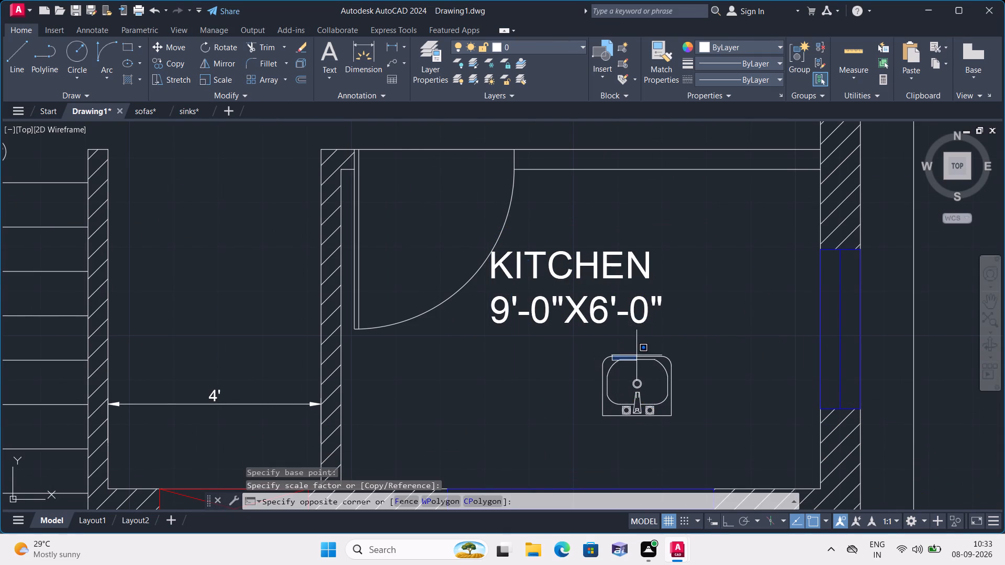
click(636, 355)
click(645, 356)
click(606, 358)
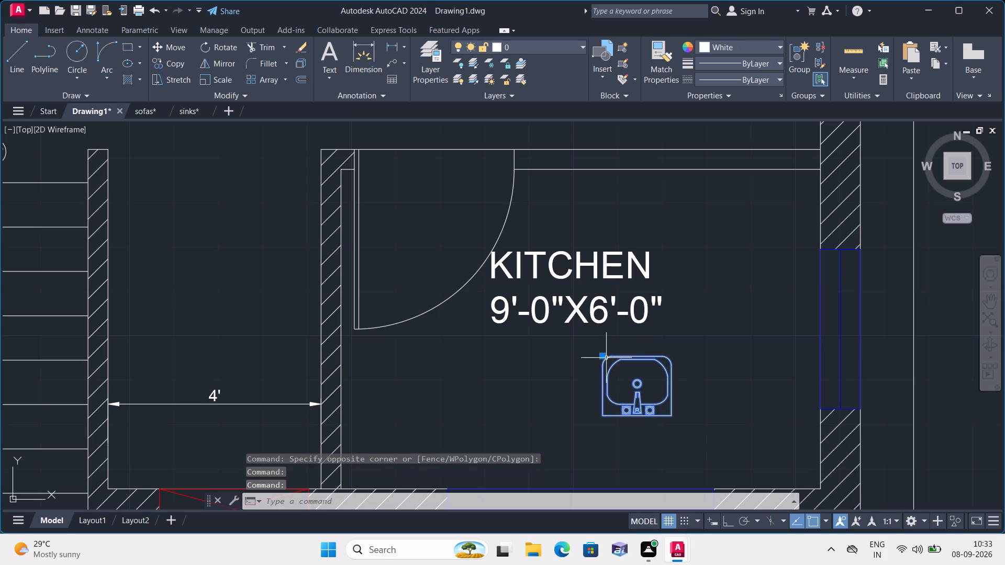
click(605, 355)
scroll(622, 394, up, 1)
scroll(622, 394, down, 2)
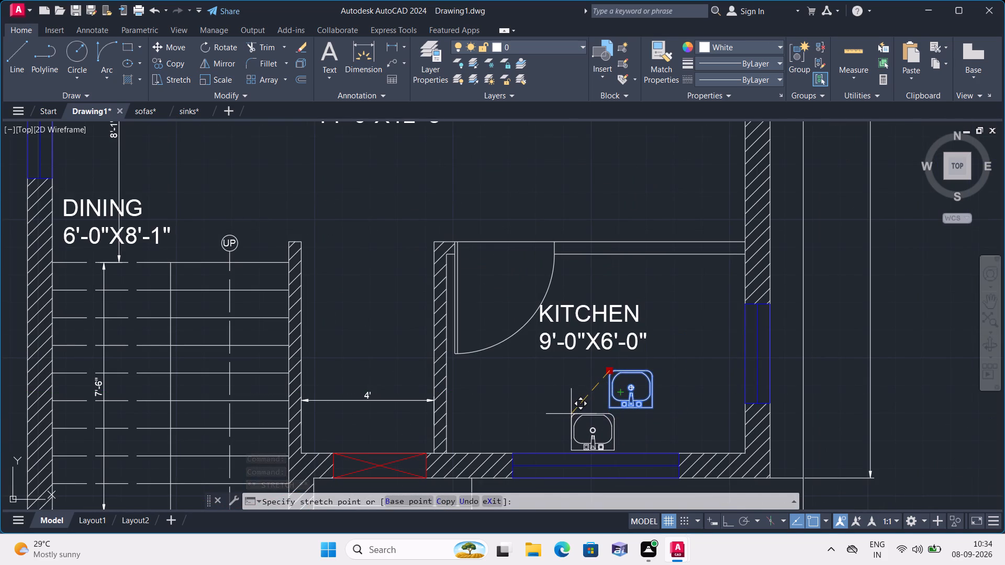
scroll(571, 414, up, 1)
middle_drag(571, 414, 567, 365)
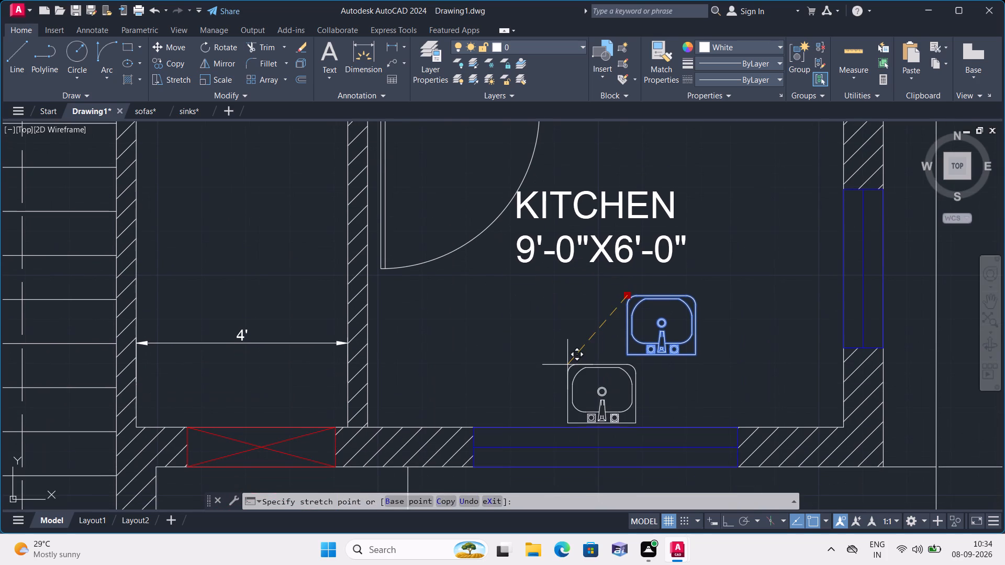
scroll(563, 367, up, 1)
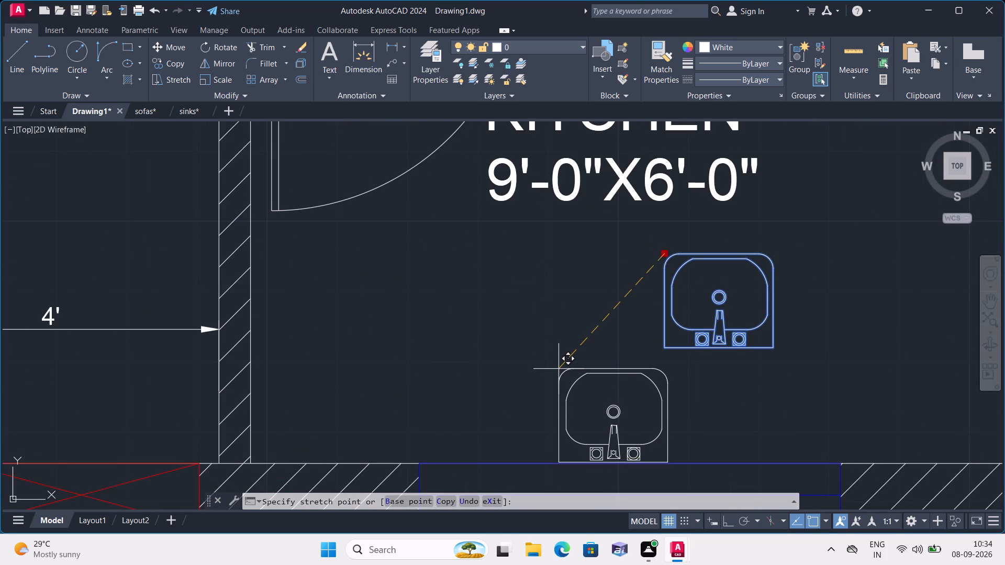
click(559, 369)
scroll(703, 446, up, 1)
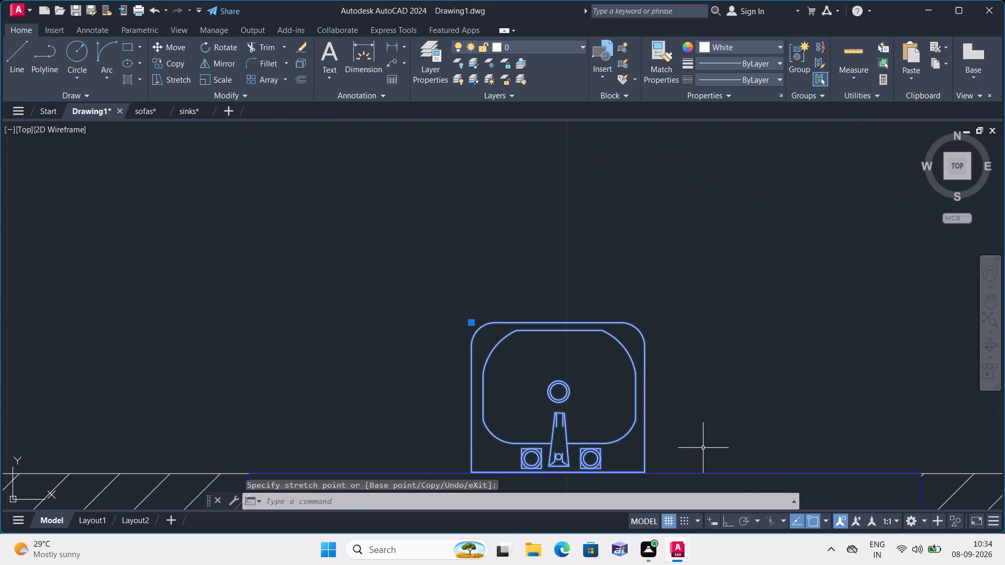
scroll(639, 478, up, 3)
scroll(638, 479, down, 2)
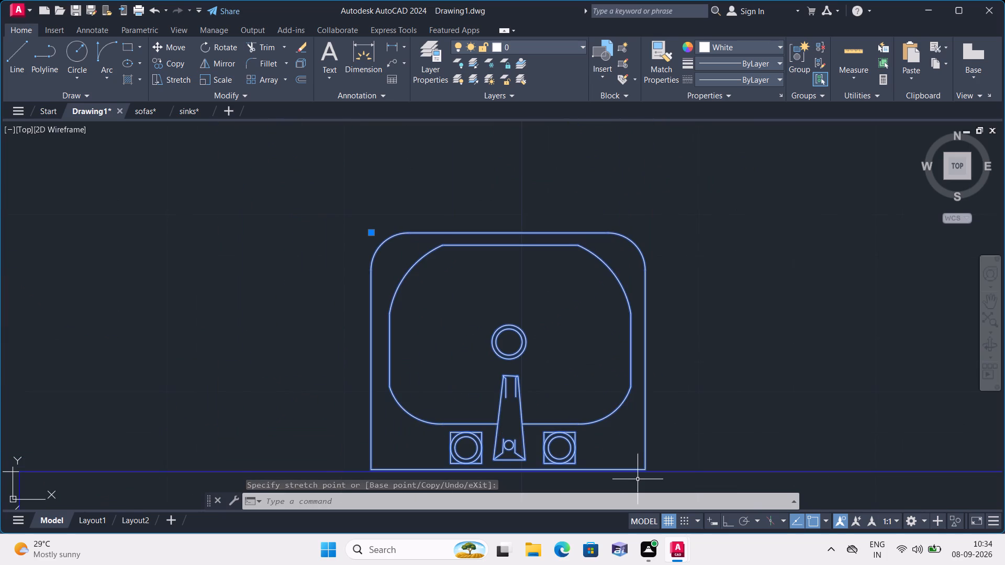
key(Escape)
scroll(638, 479, down, 3)
middle_drag(653, 456, 633, 403)
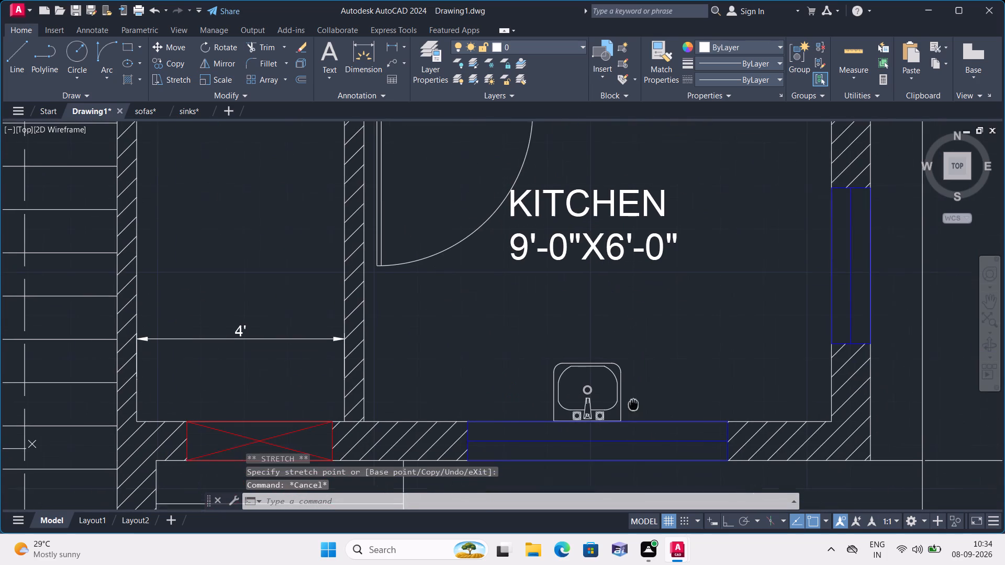
middle_drag(633, 403, 631, 400)
scroll(630, 391, down, 1)
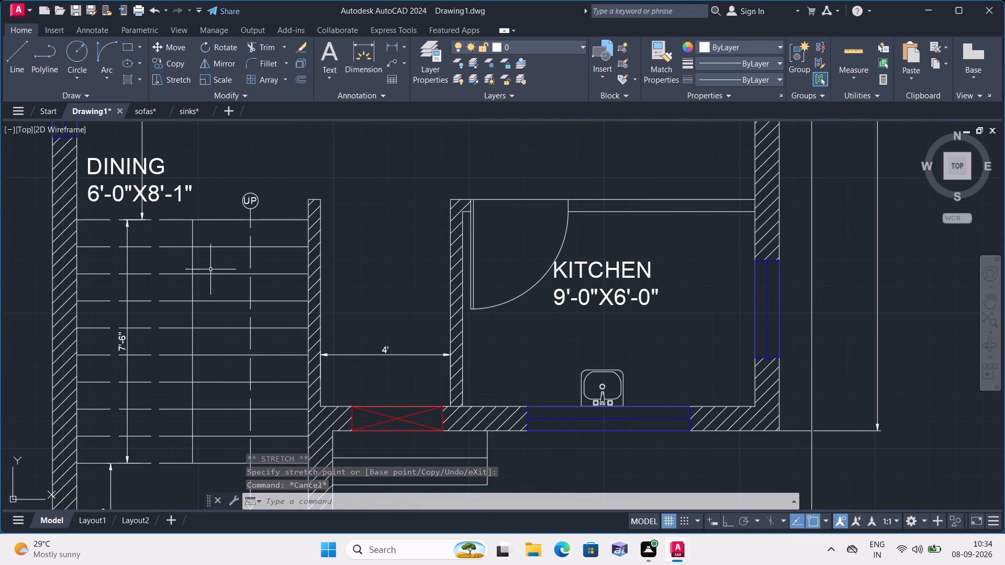
Open the recent library drawing cooktops.dwg.
click(10, 9)
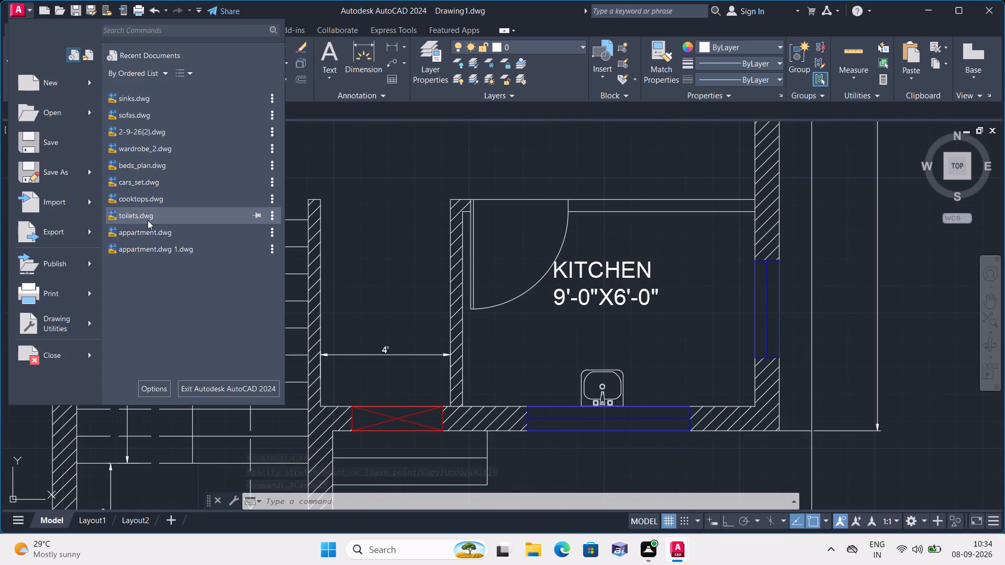
click(148, 201)
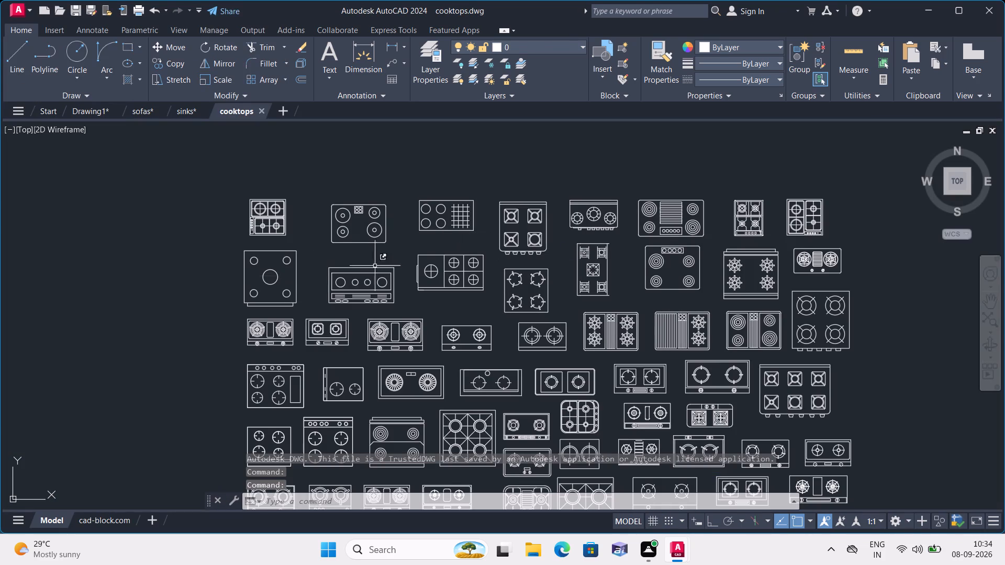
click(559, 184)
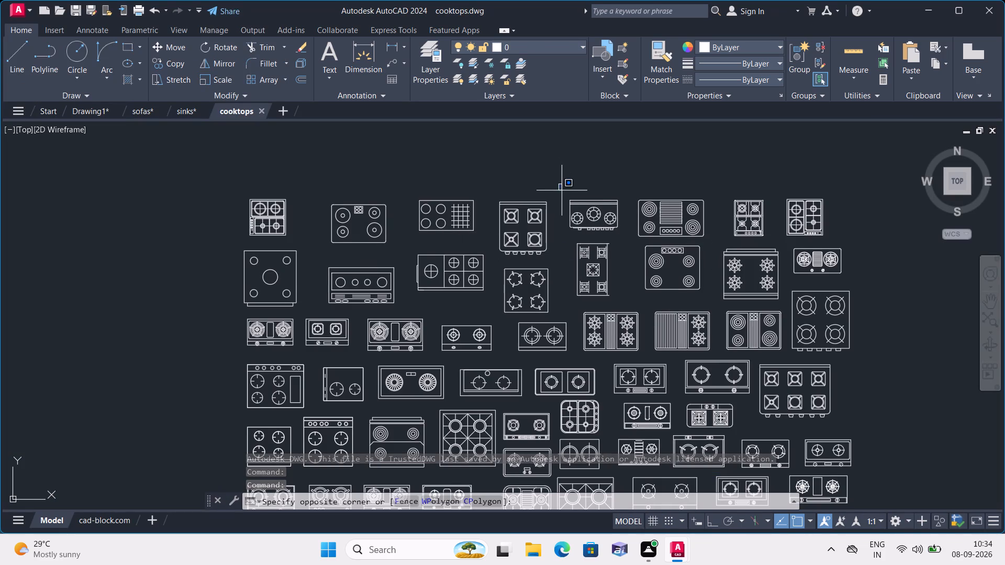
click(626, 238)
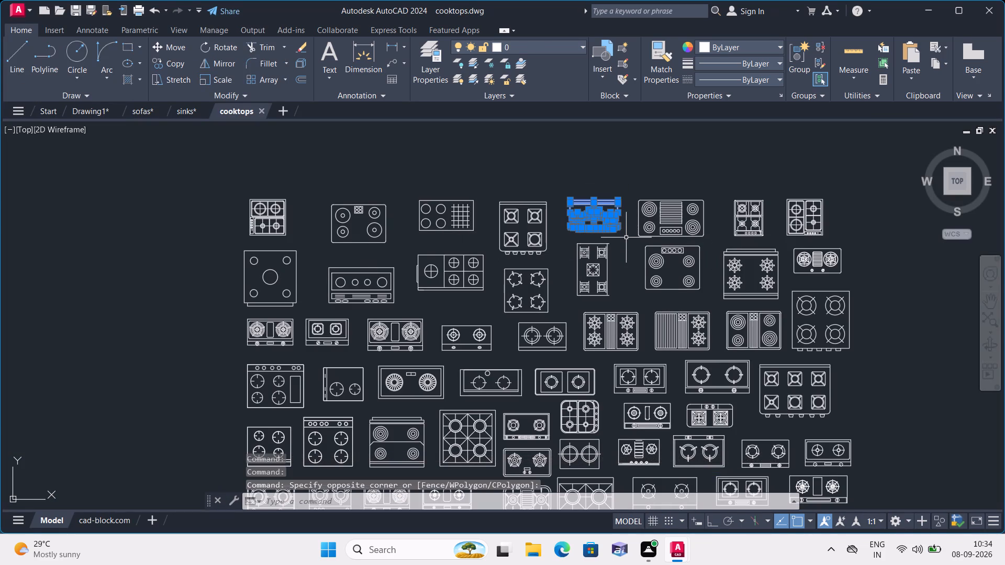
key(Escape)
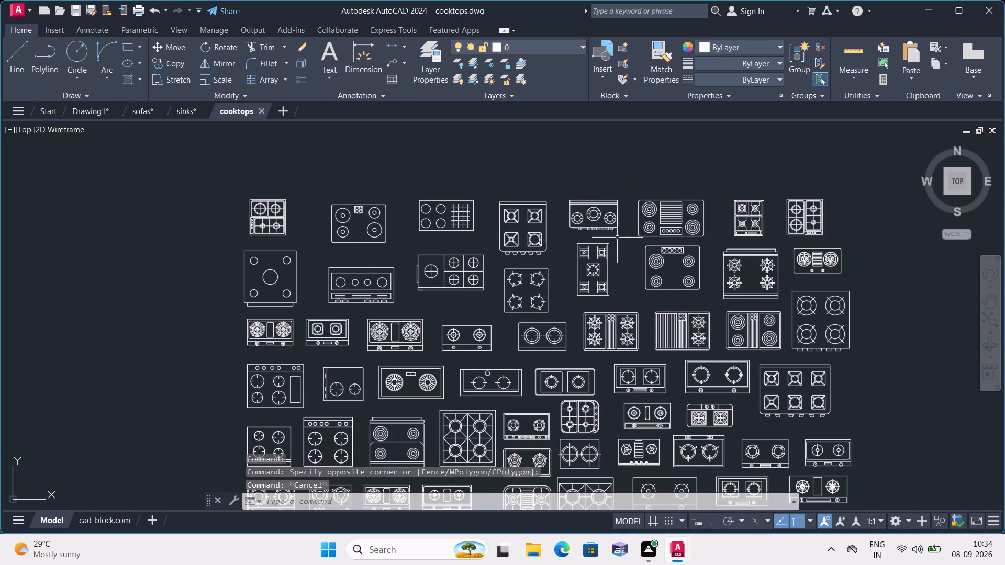
Copy the fourth cooktop in the library's third row, a plain rectangular two-burner model with two knobs, to the clipboard.
scroll(615, 233, up, 2)
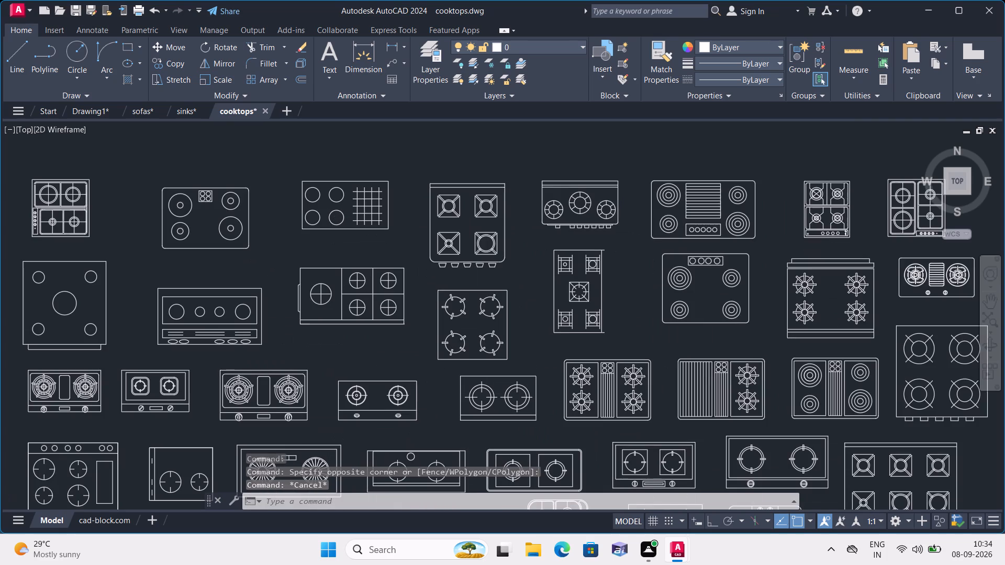
scroll(615, 233, down, 1)
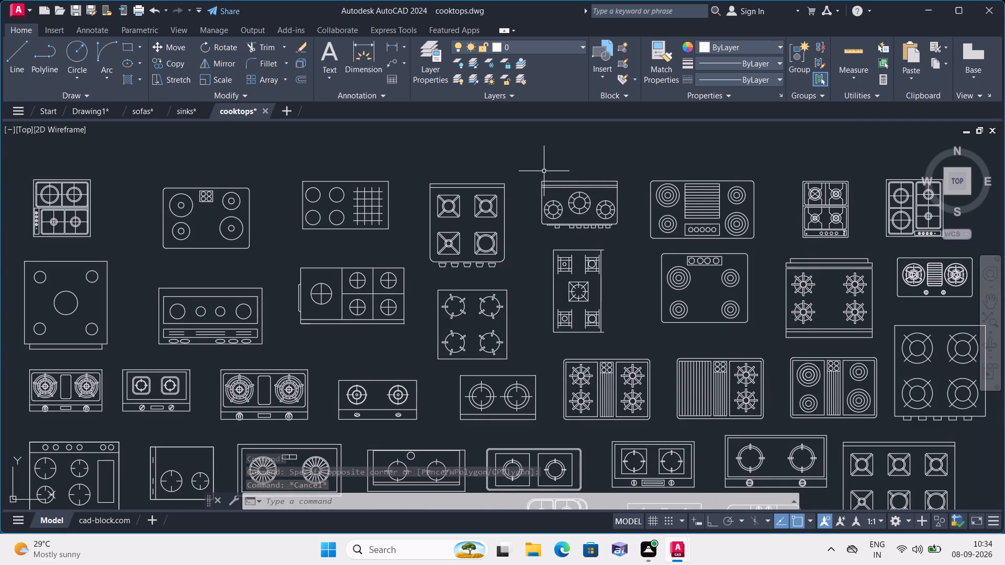
click(326, 374)
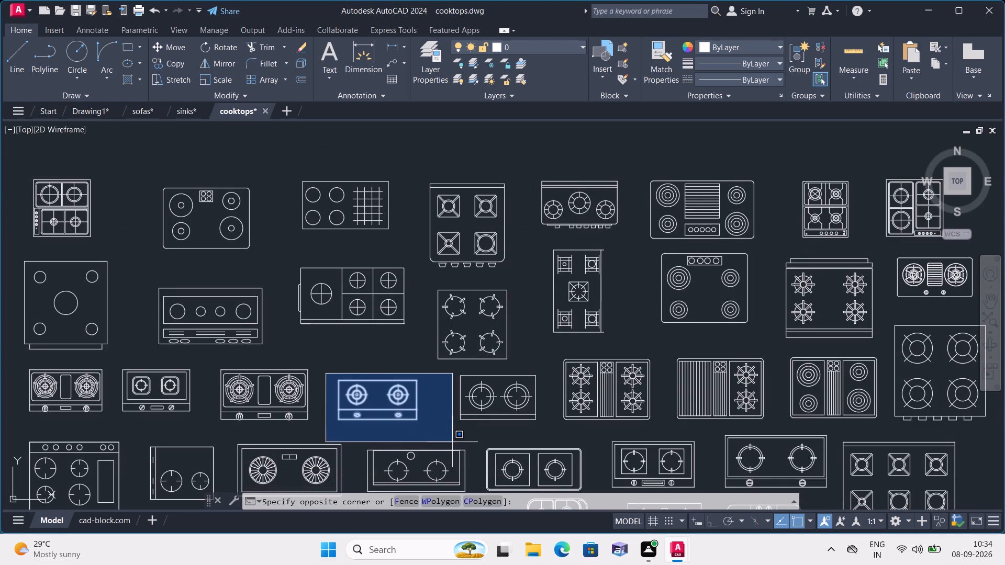
click(450, 437)
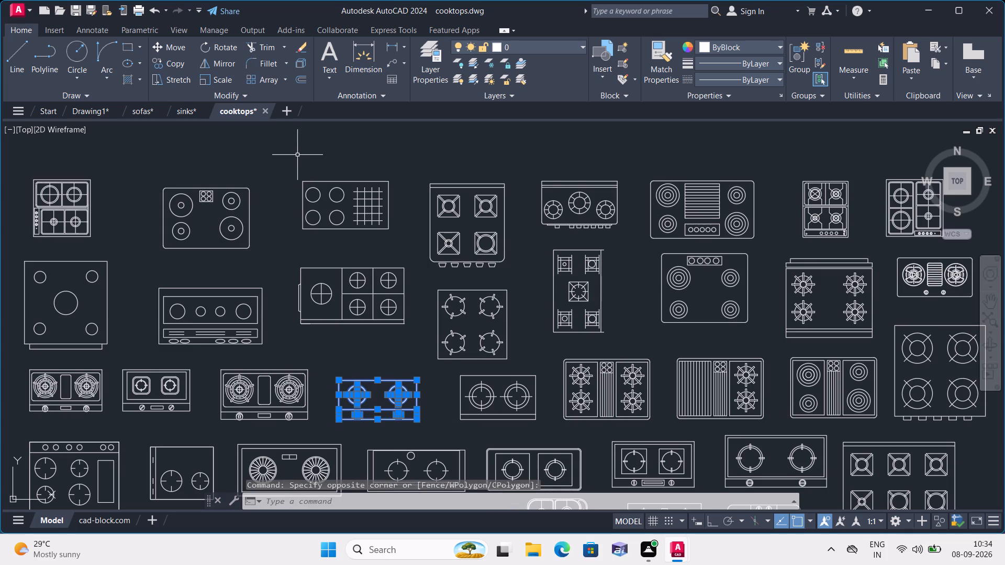
key(ctrl+c)
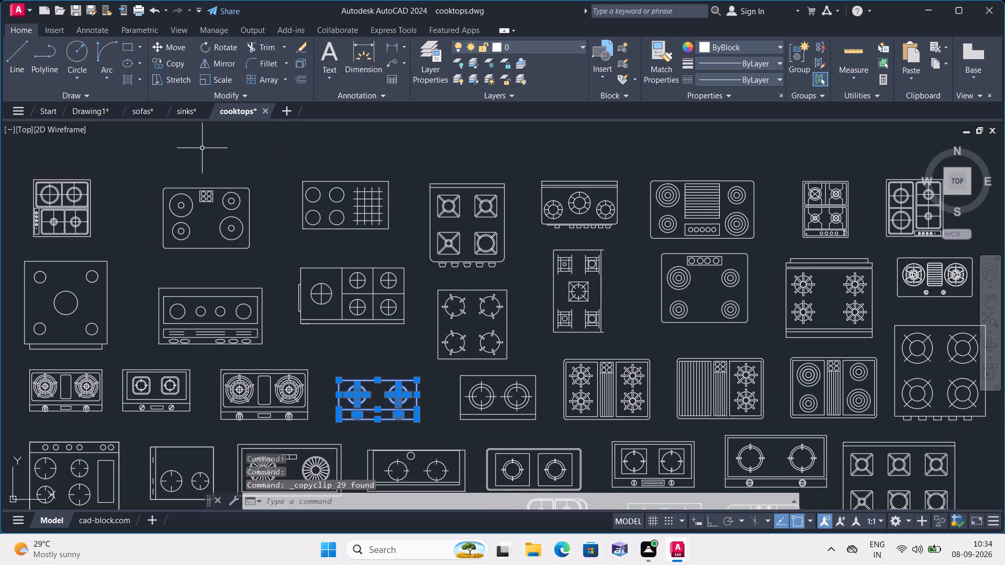
Paste the copied cooktop into Drawing1, in the empty space east of the floor plan.
click(92, 110)
scroll(608, 319, down, 1)
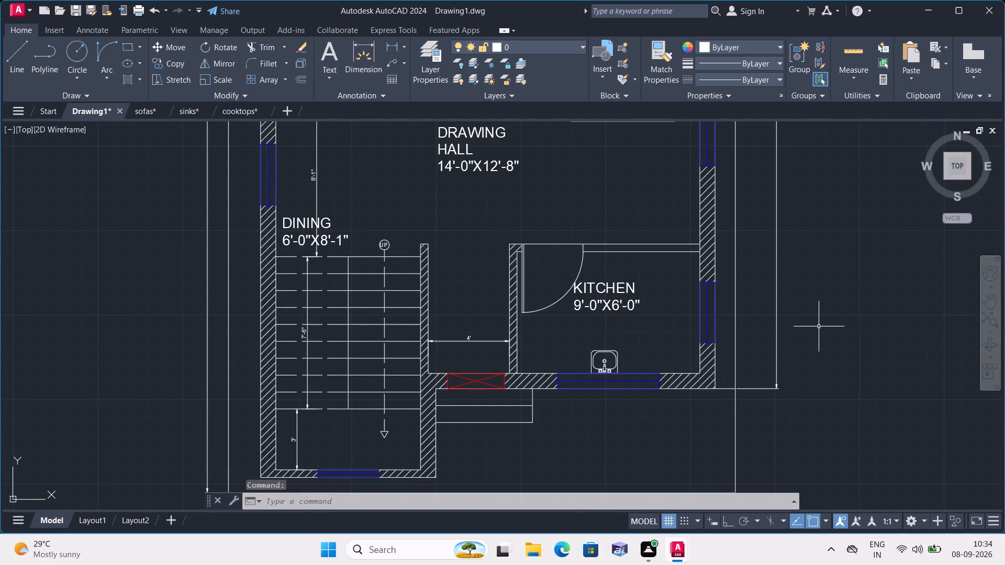
key(ctrl+v)
scroll(830, 324, down, 4)
middle_drag(859, 324, 785, 318)
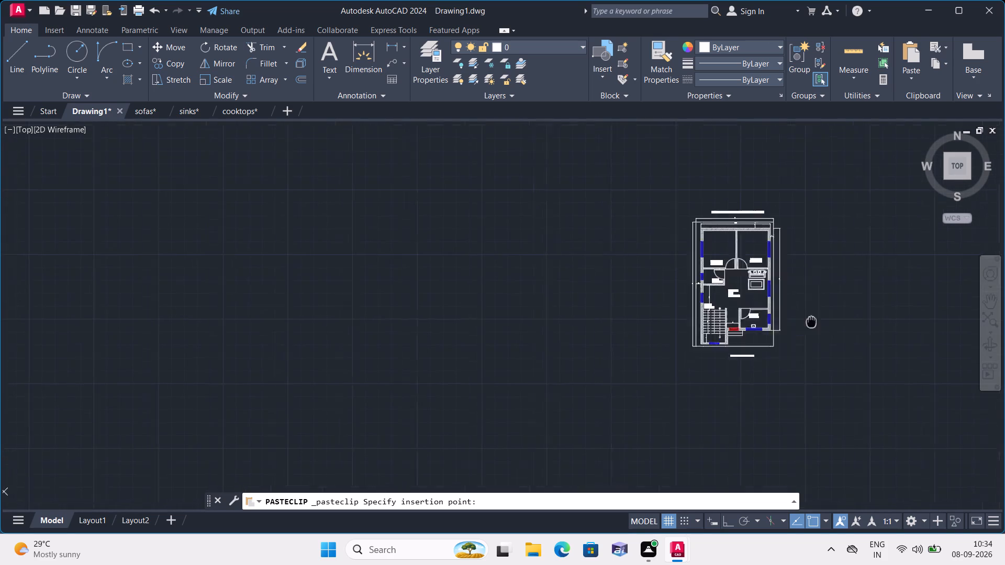
middle_drag(785, 318, 682, 321)
click(737, 299)
Move the pasted cooktop by its southwest corner into the kitchen, just northeast of the room label.
scroll(746, 289, up, 2)
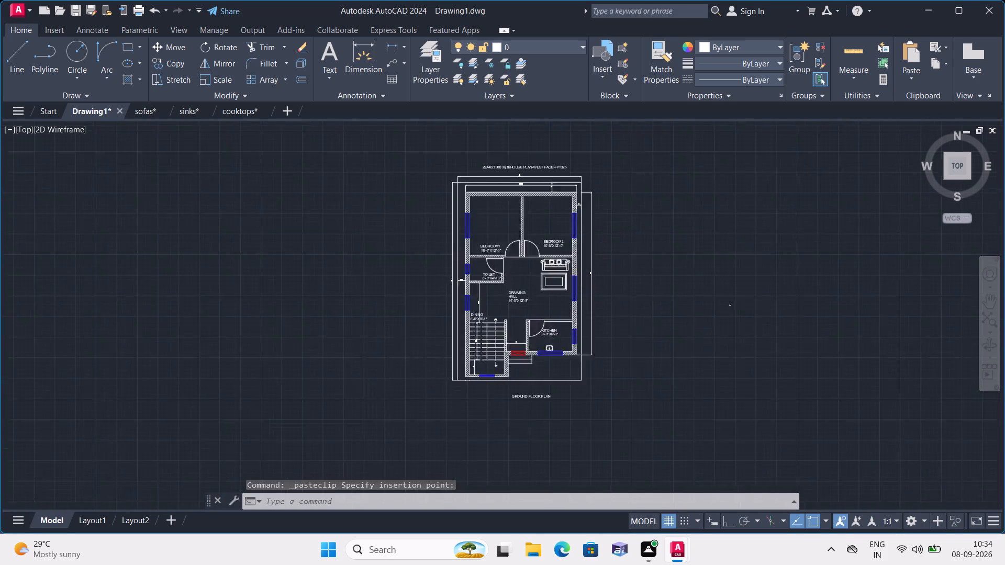
scroll(746, 289, up, 1)
scroll(673, 351, up, 3)
scroll(797, 319, up, 2)
scroll(767, 206, up, 2)
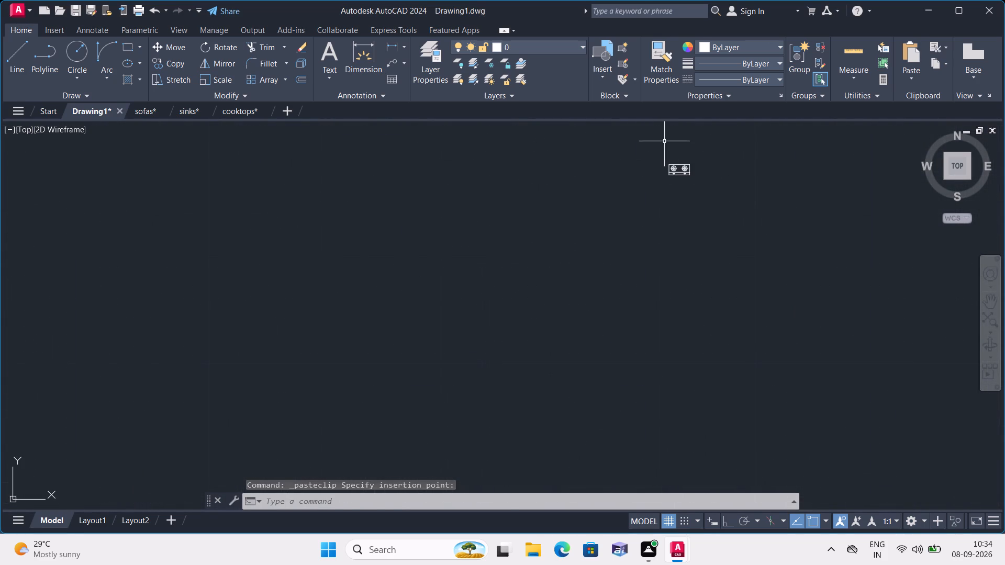
click(664, 141)
click(736, 212)
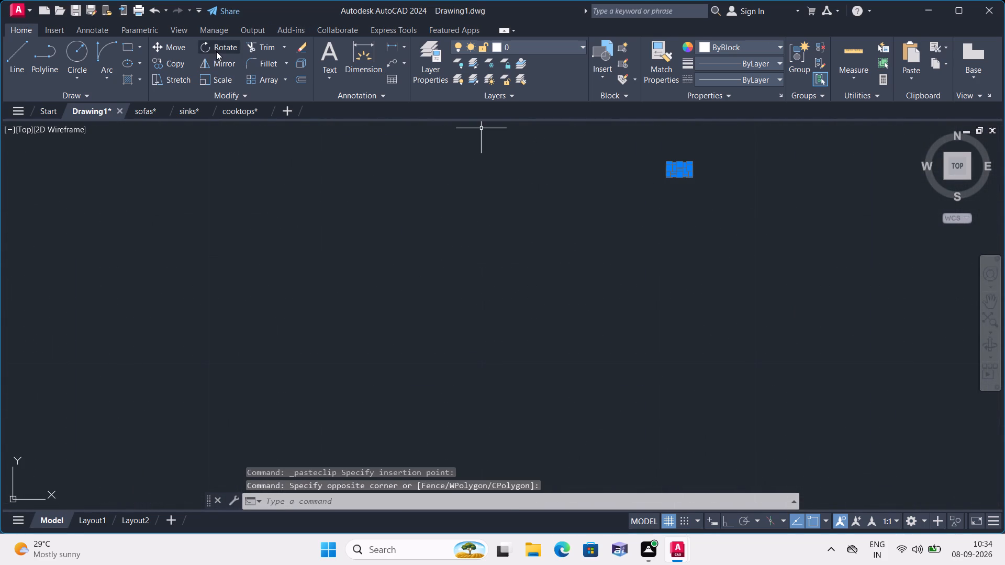
click(164, 47)
scroll(594, 159, up, 2)
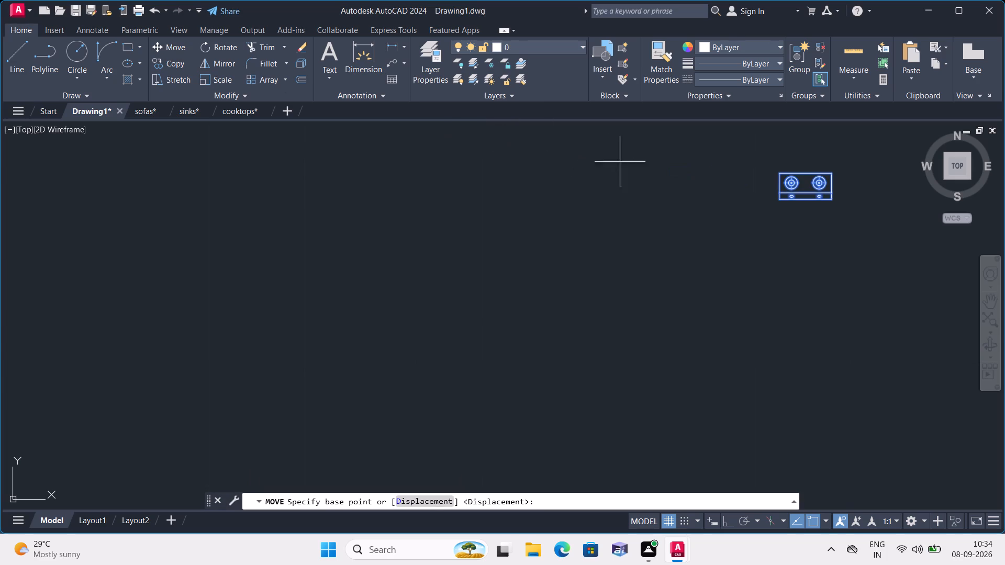
click(780, 198)
scroll(367, 440, down, 2)
scroll(364, 386, down, 4)
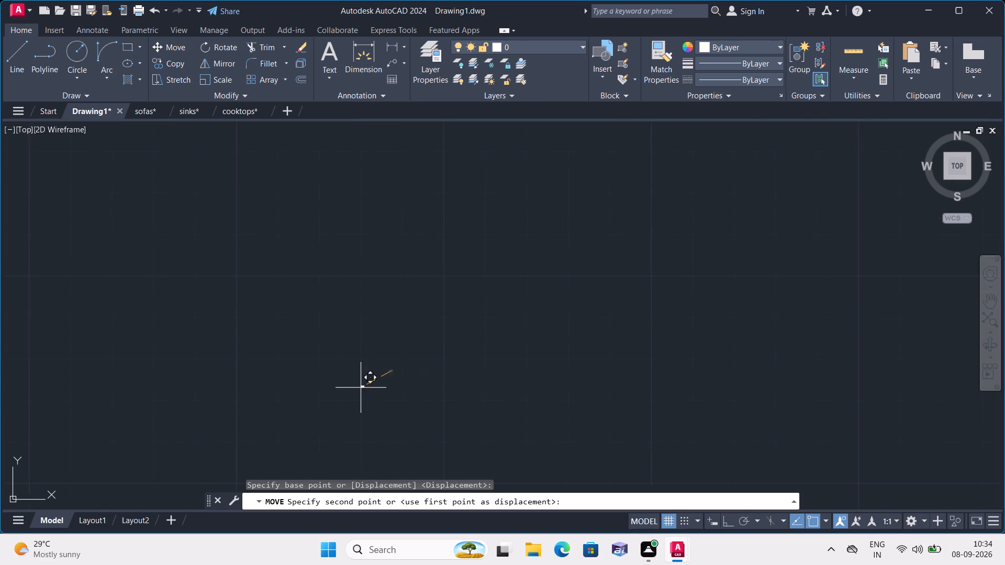
scroll(359, 390, down, 2)
middle_drag(344, 389, 585, 212)
scroll(244, 351, down, 2)
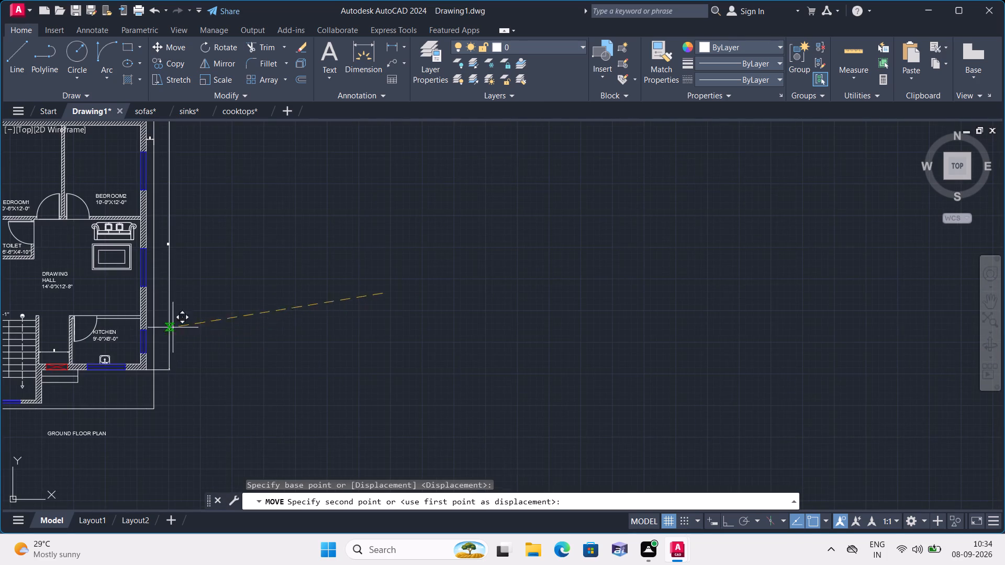
scroll(113, 314, up, 4)
click(200, 405)
Scale the tiny cooktop up by eye, using a base point beside its west burner.
scroll(209, 406, up, 1)
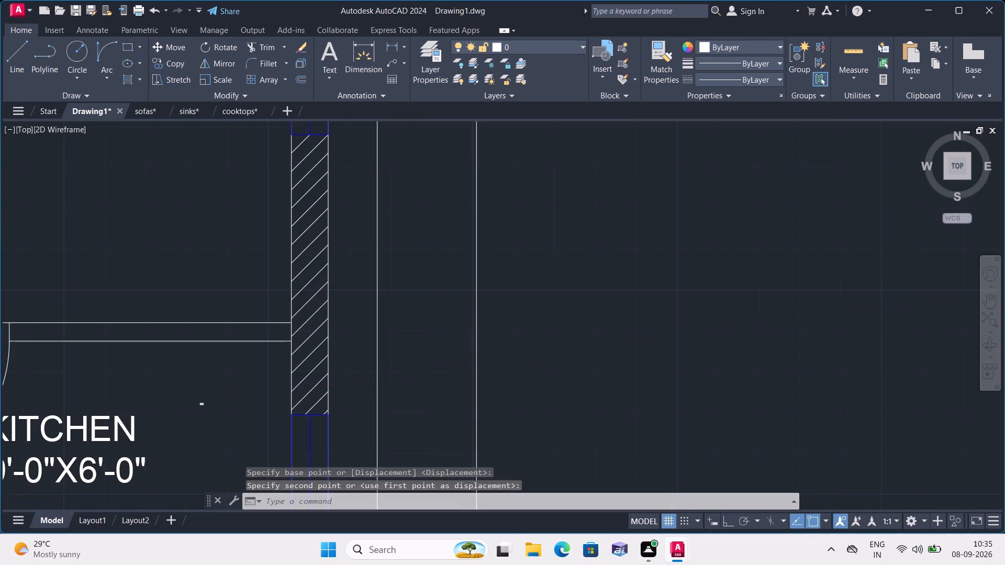
scroll(209, 406, up, 2)
middle_drag(225, 398, 321, 312)
scroll(321, 312, up, 1)
scroll(258, 311, up, 1)
drag(149, 302, 154, 308)
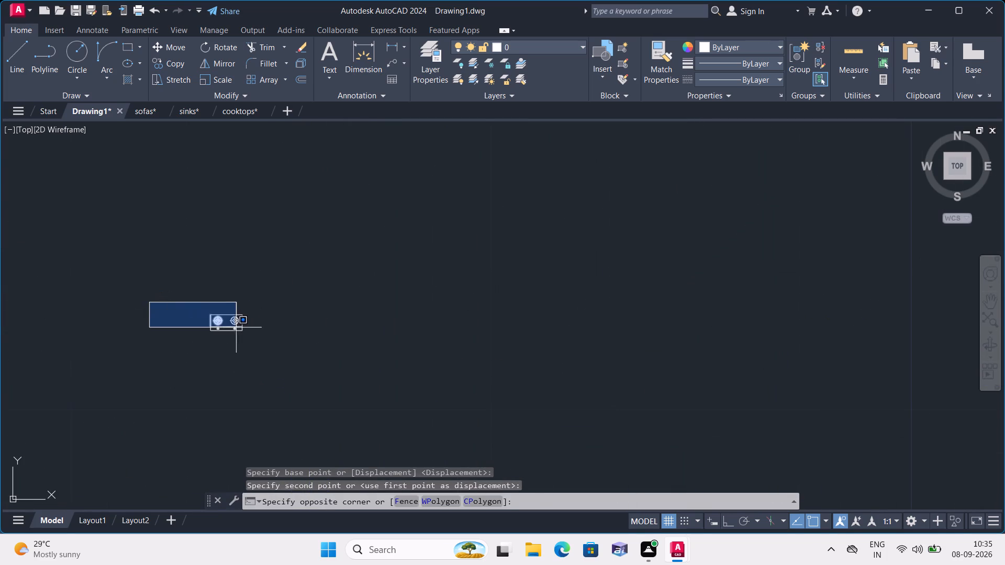
click(264, 358)
click(227, 78)
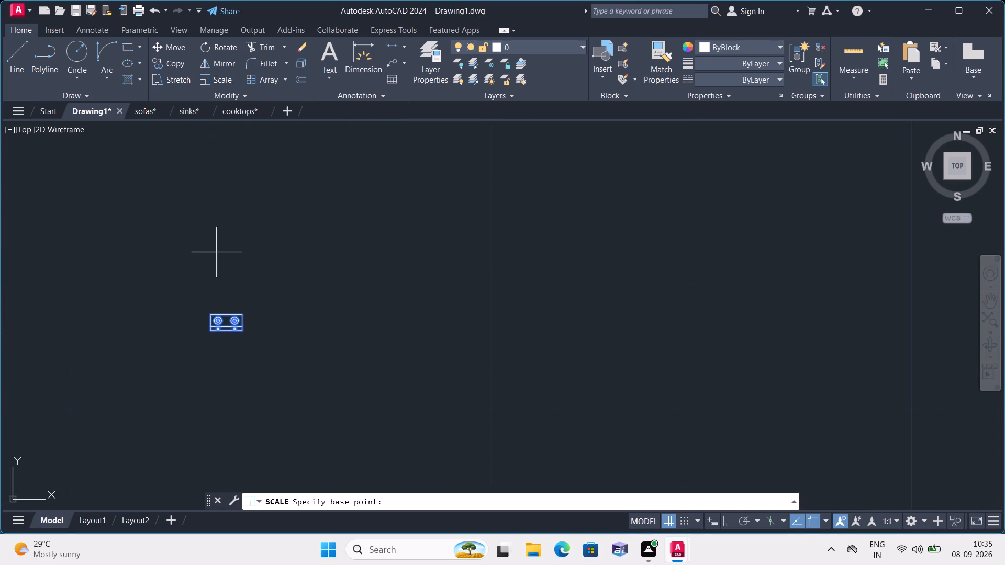
click(221, 322)
click(358, 330)
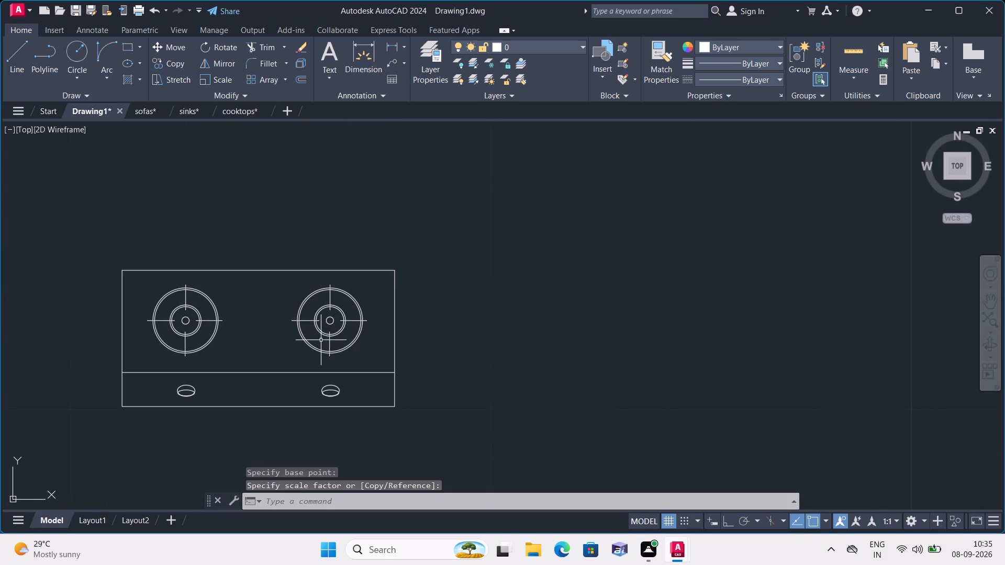
Scale the cooktop up again by eye from a point beside its west burner, to suit the kitchen's size.
scroll(264, 329, down, 5)
scroll(269, 319, up, 2)
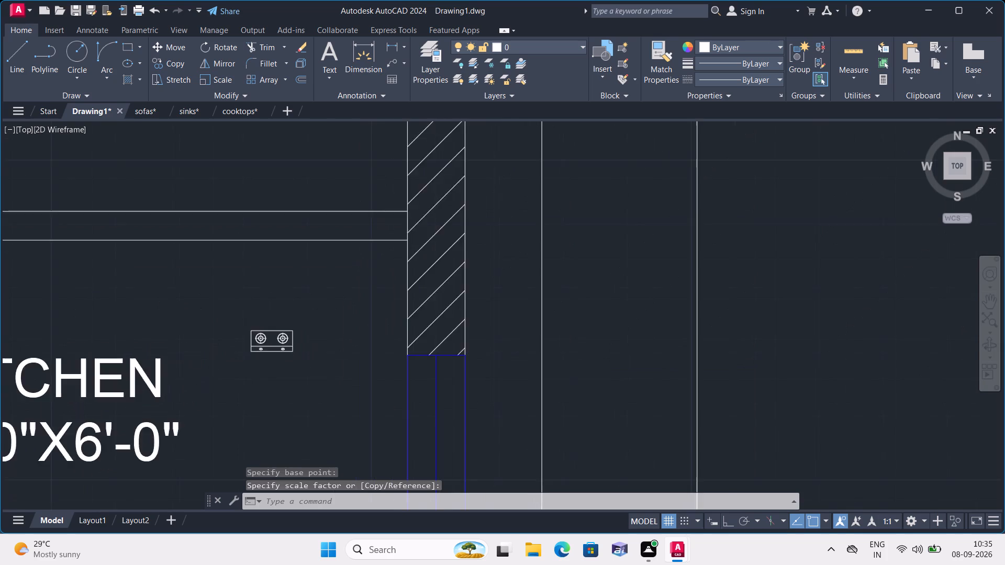
click(148, 318)
click(333, 414)
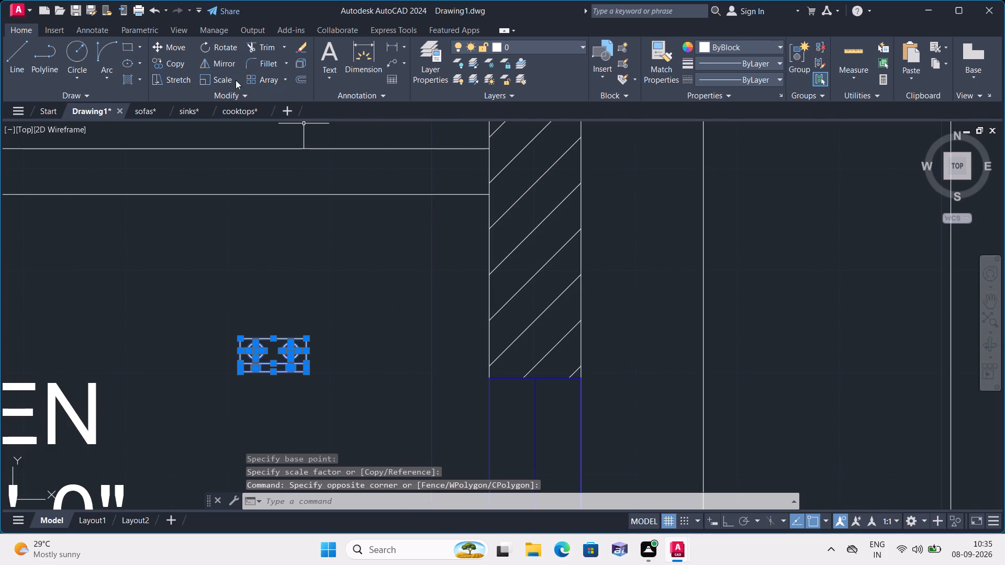
click(222, 76)
click(263, 351)
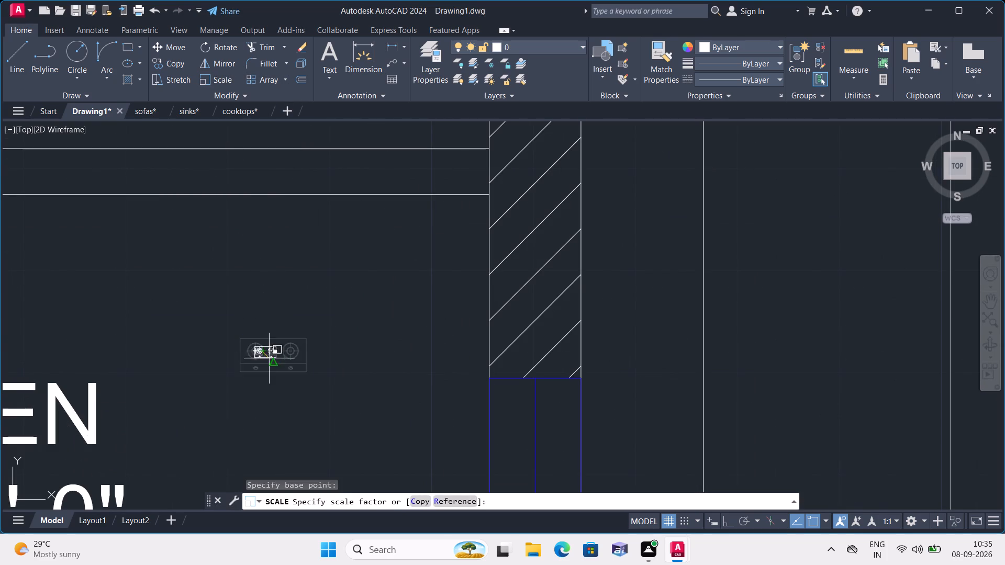
click(339, 393)
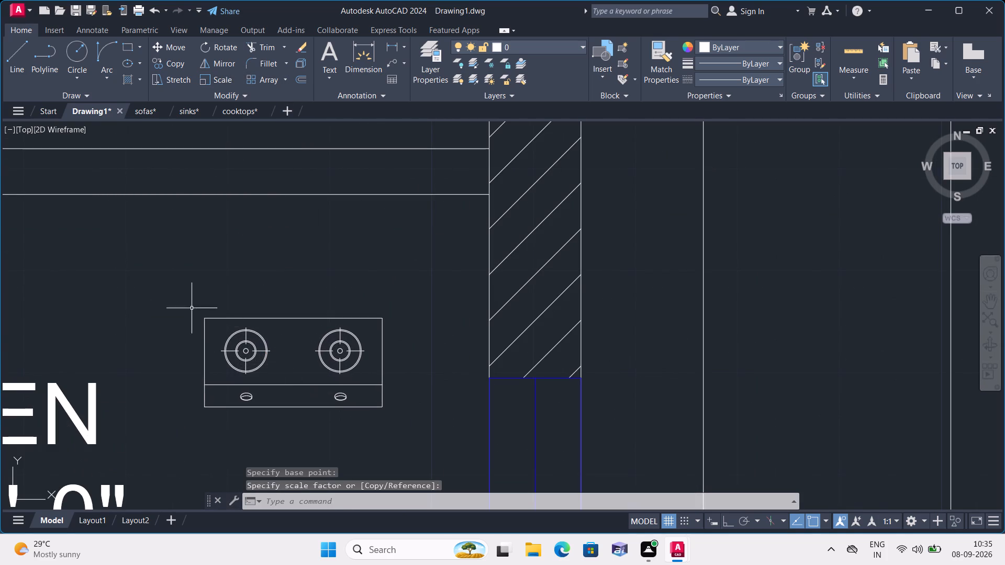
Rotate the cooktop 270° about the midpoint of its north edge, with Ortho on, so its knobs face west.
drag(171, 307, 187, 395)
click(405, 453)
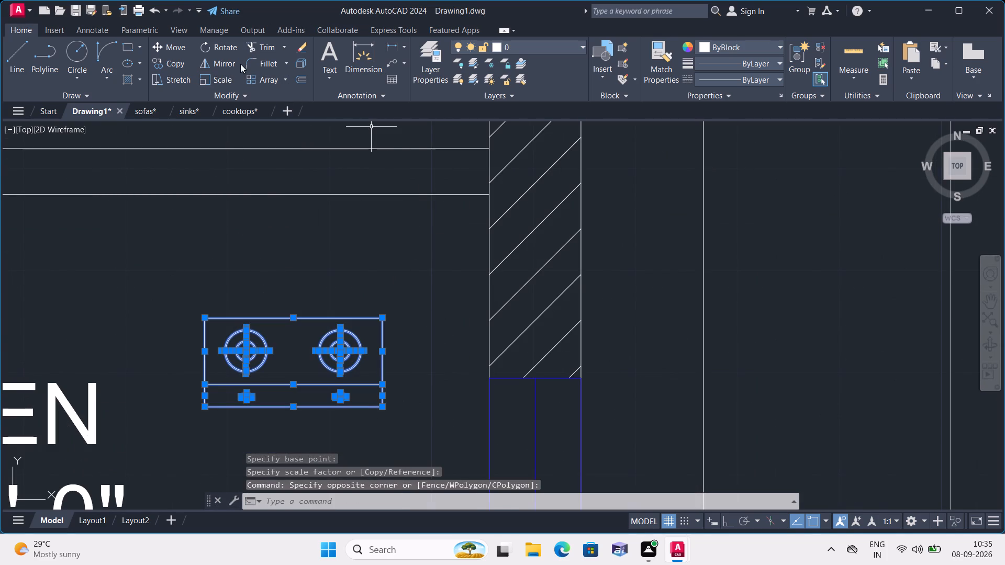
click(231, 44)
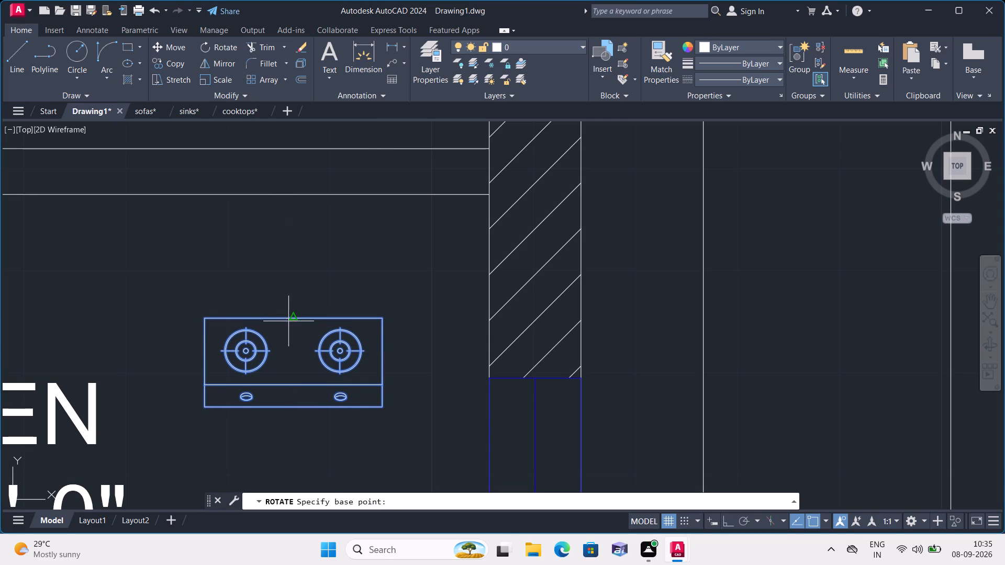
click(289, 321)
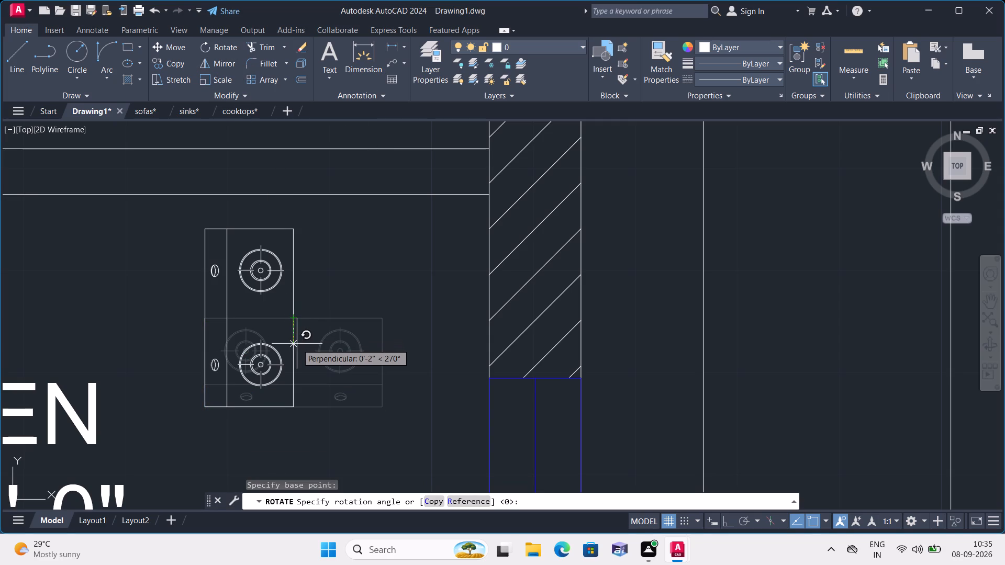
key(F8)
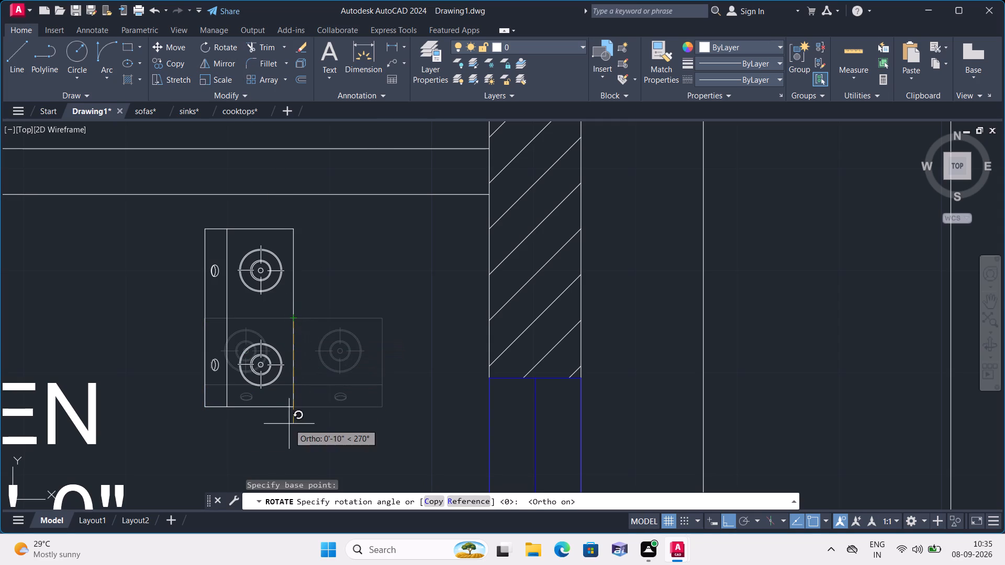
click(286, 445)
Move the cooktop by the midpoint of its east edge against the inner face of the kitchen's east window, with Ortho off.
scroll(294, 332, down, 1)
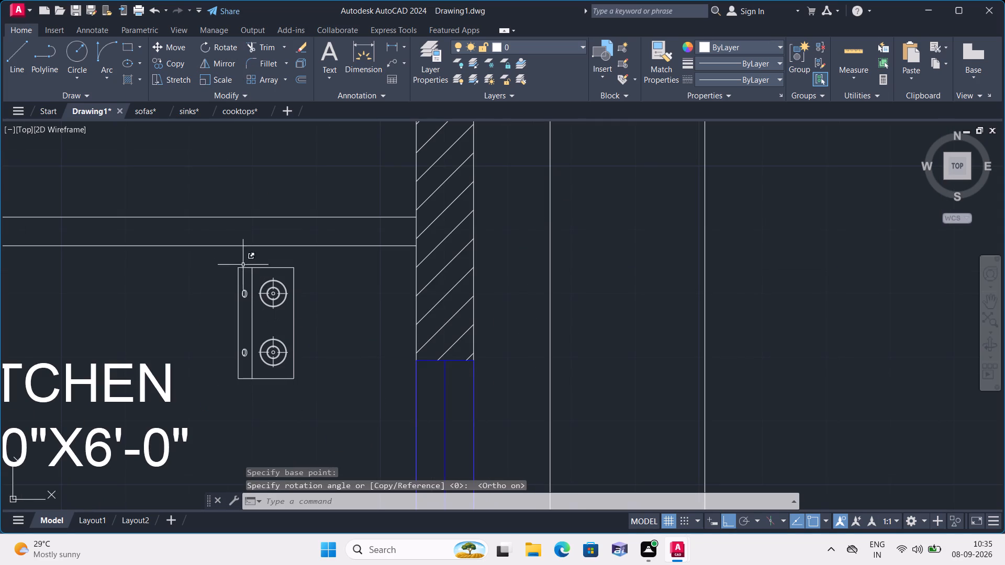
click(228, 262)
click(344, 412)
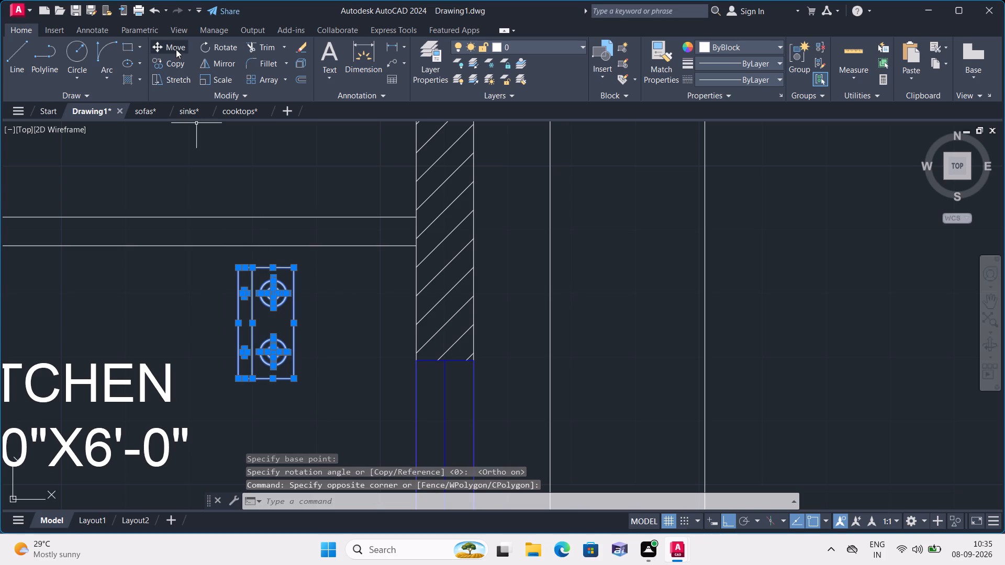
click(176, 49)
click(295, 324)
scroll(309, 352, down, 2)
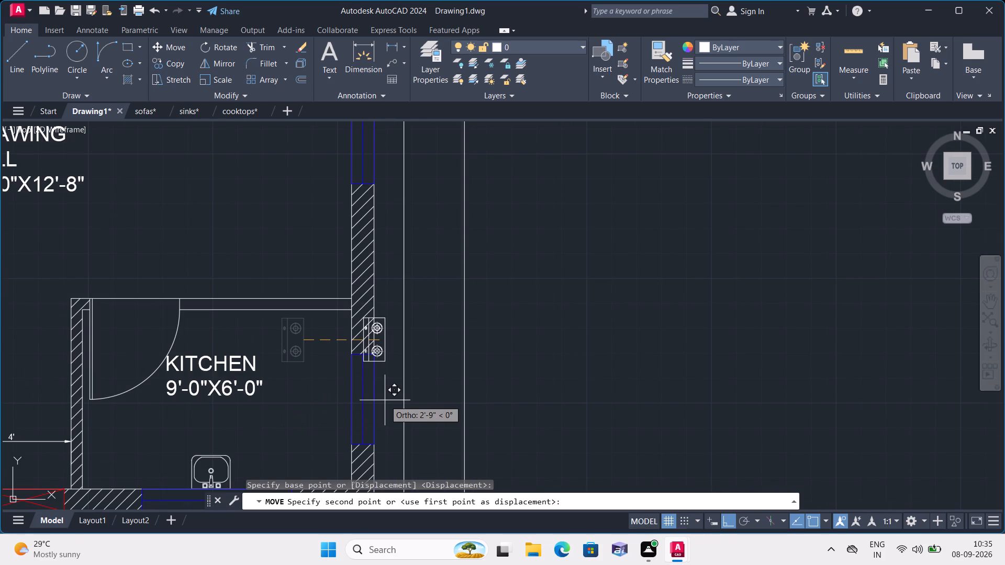
key(F8)
scroll(353, 404, up, 2)
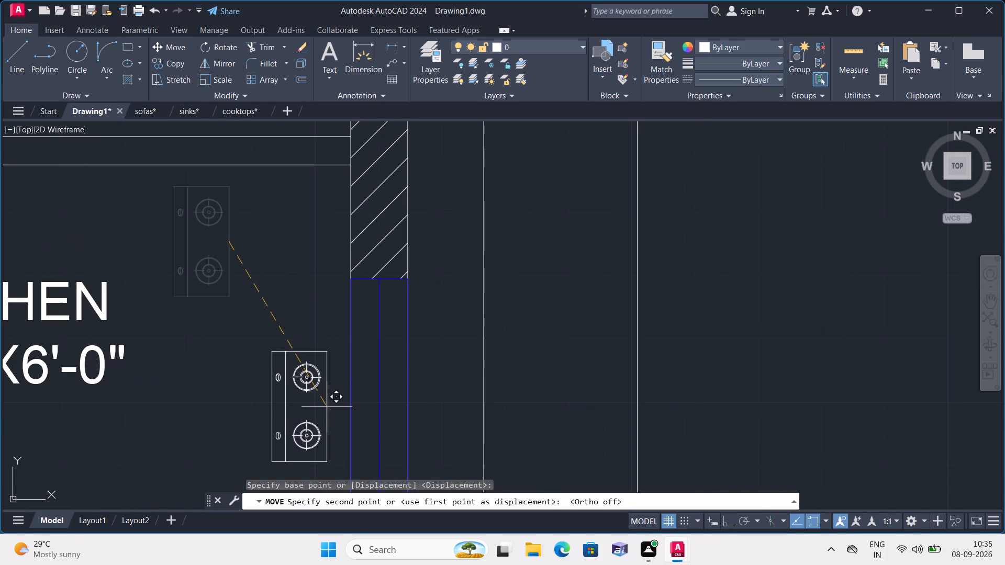
middle_drag(307, 408, 342, 374)
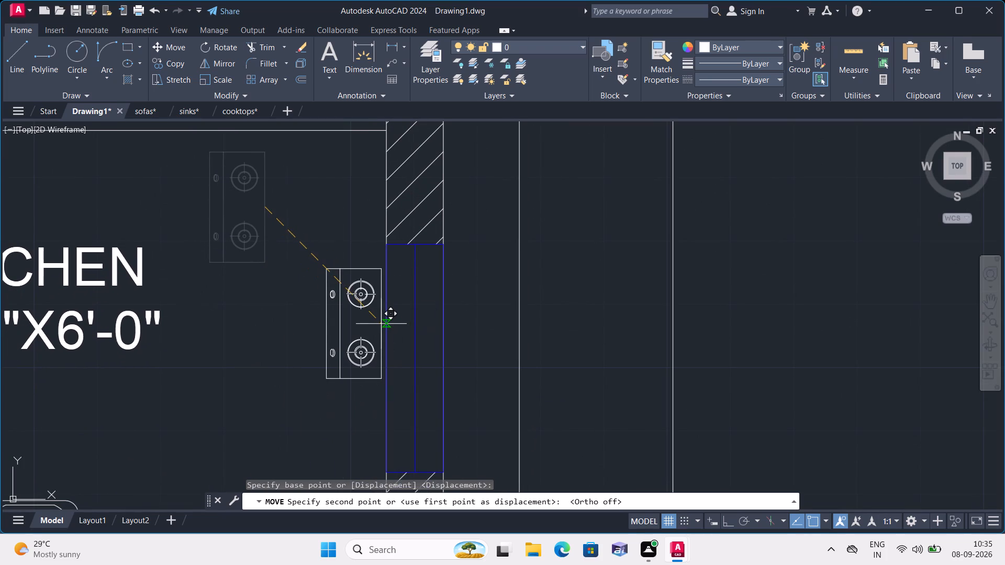
click(386, 332)
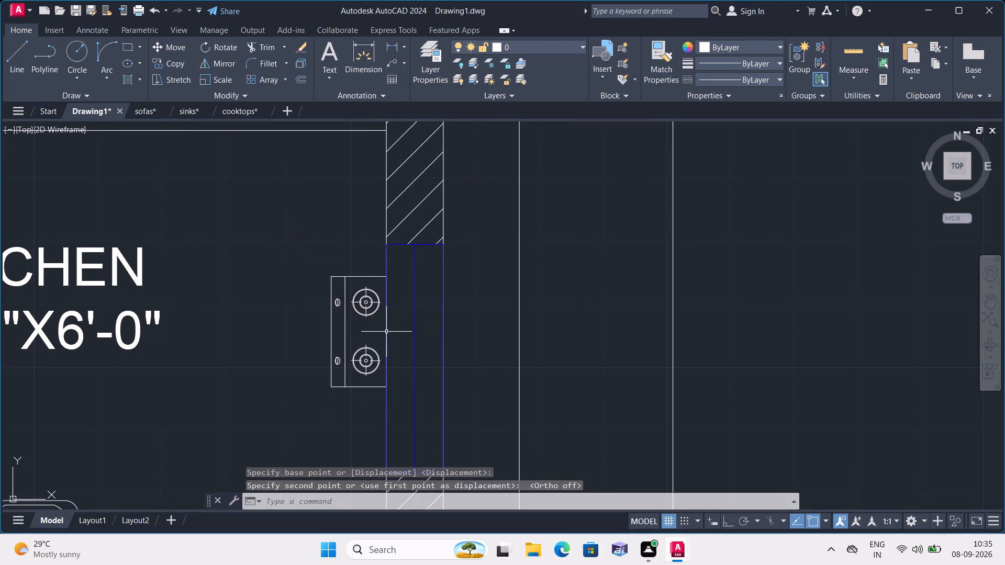
scroll(384, 331, up, 2)
scroll(351, 344, down, 2)
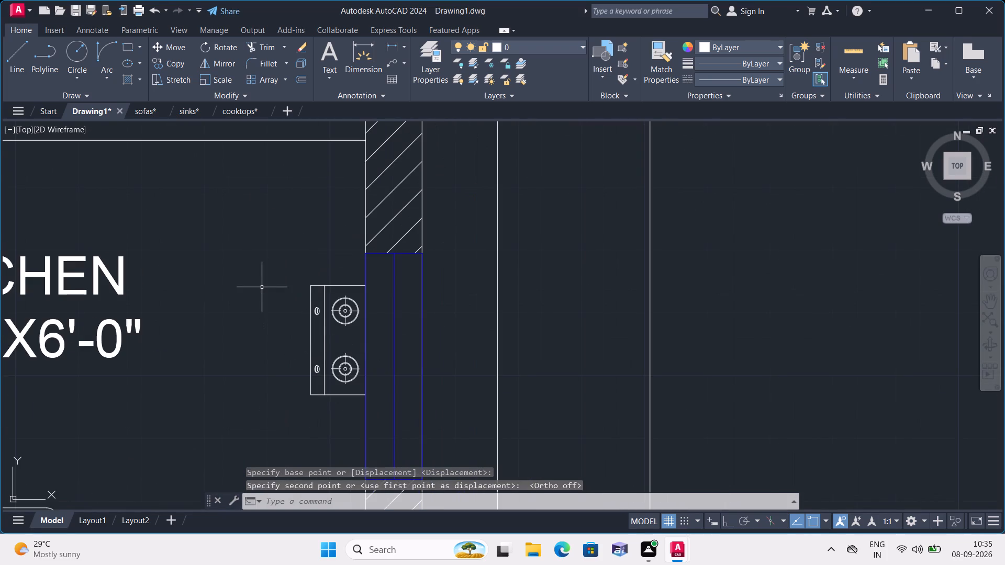
key(Escape)
Draw the L-shaped counter edge from the kitchen's west wall eastward past the sink, and north to the north wall's inner face.
scroll(260, 298, down, 2)
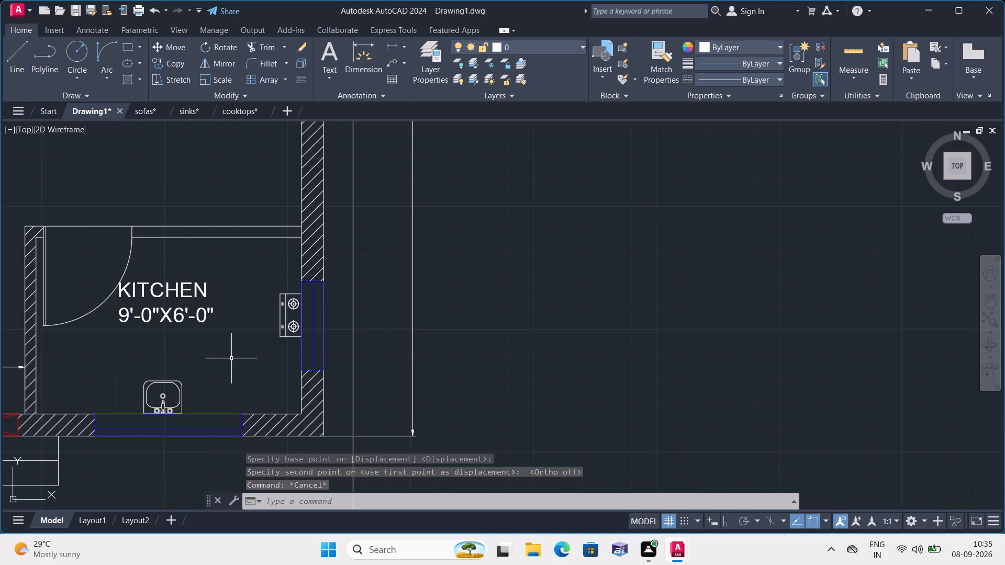
key(l)
key(space)
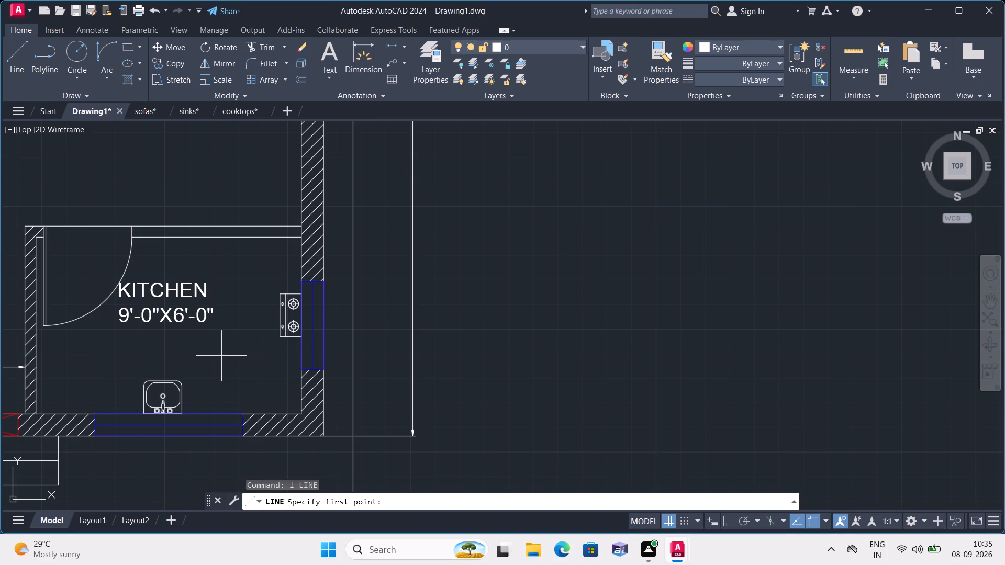
click(35, 368)
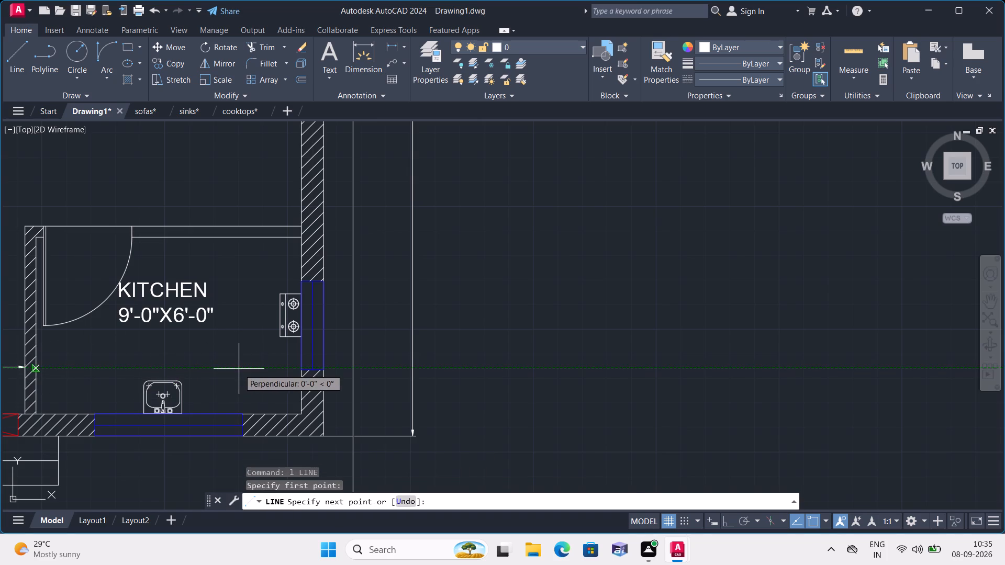
click(239, 369)
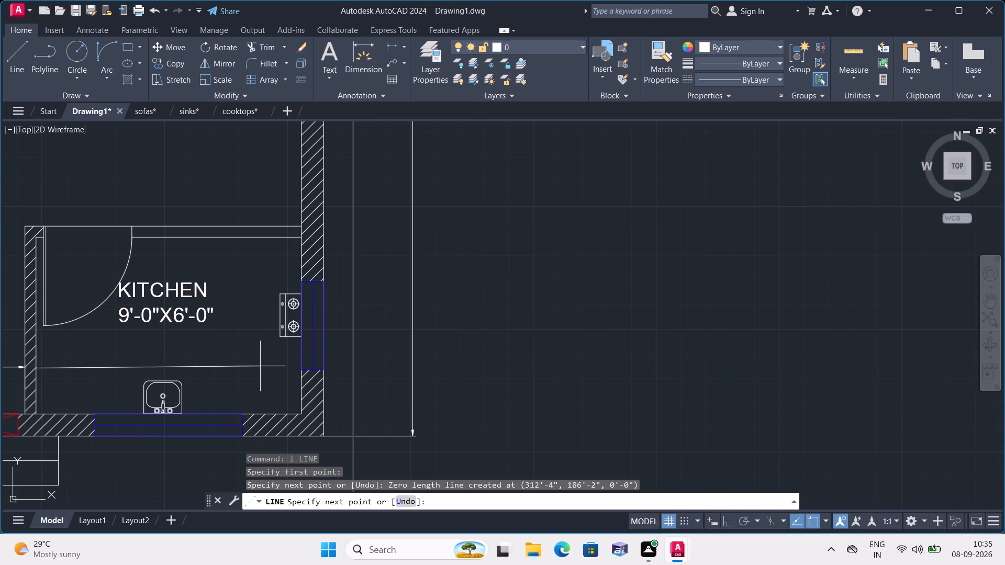
click(258, 368)
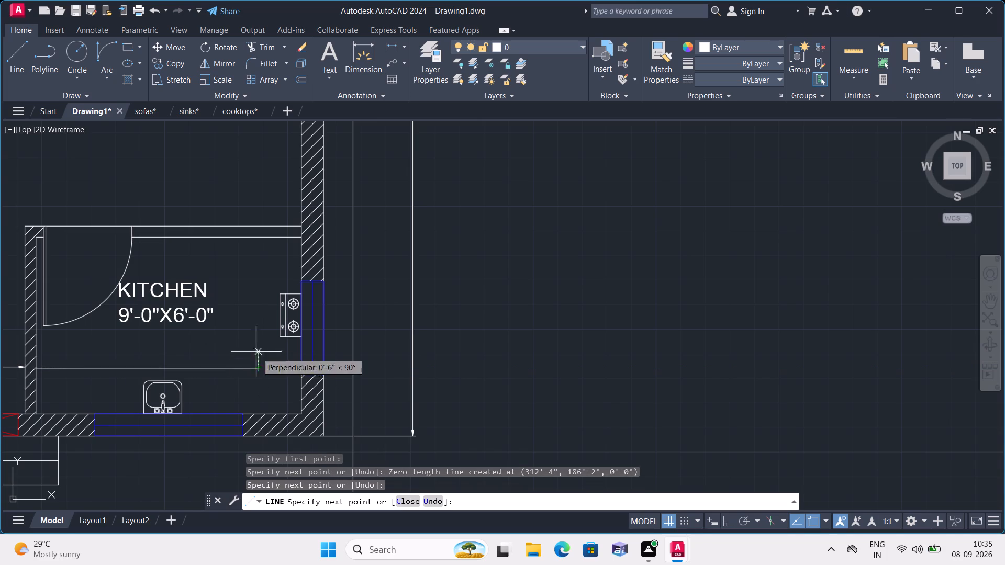
click(259, 240)
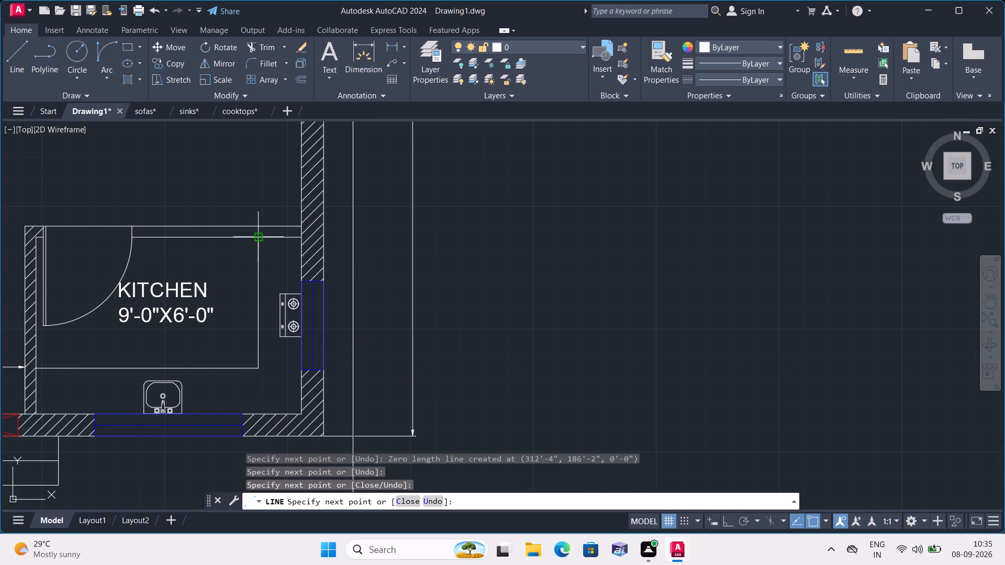
key(Escape)
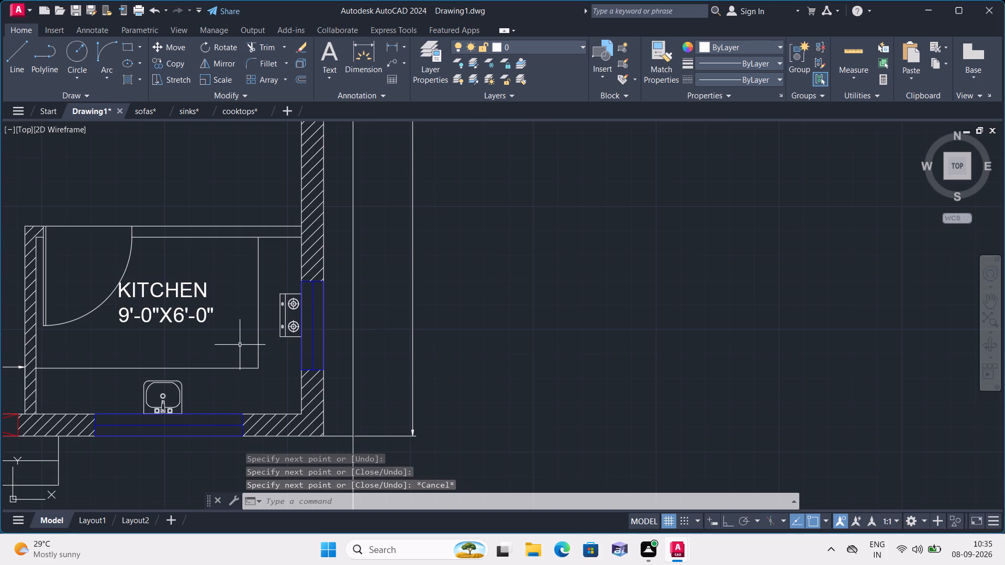
Hatch the kitchen's north wall segment east of the door with the ANSI31 pattern.
scroll(185, 298, down, 1)
middle_drag(182, 285, 201, 300)
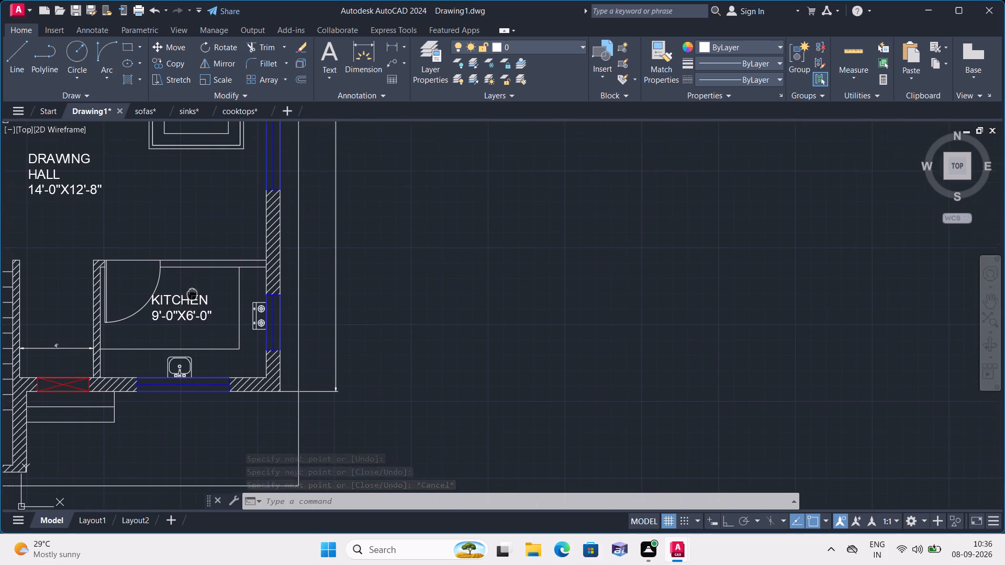
middle_drag(201, 300, 238, 322)
key(h)
key(space)
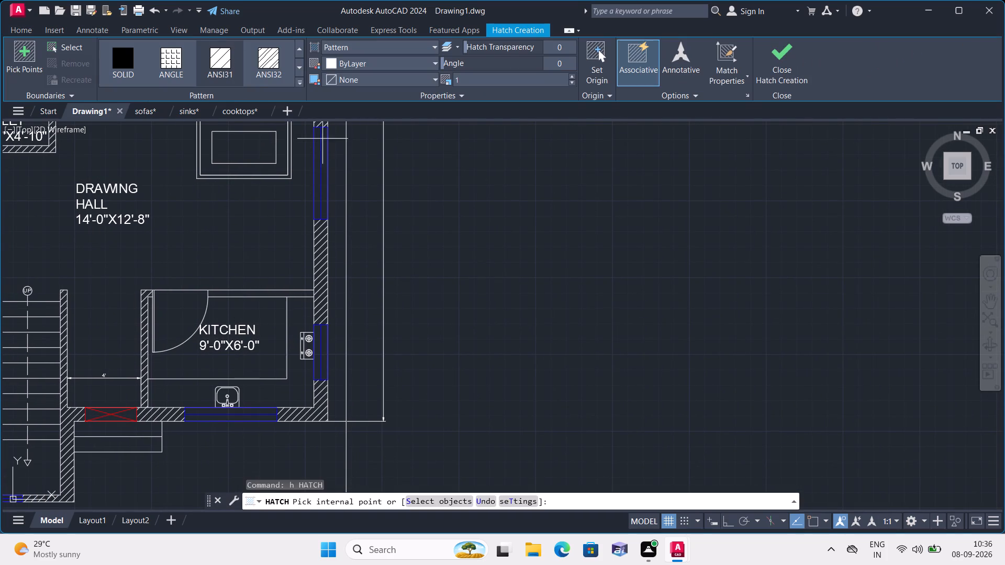
click(211, 49)
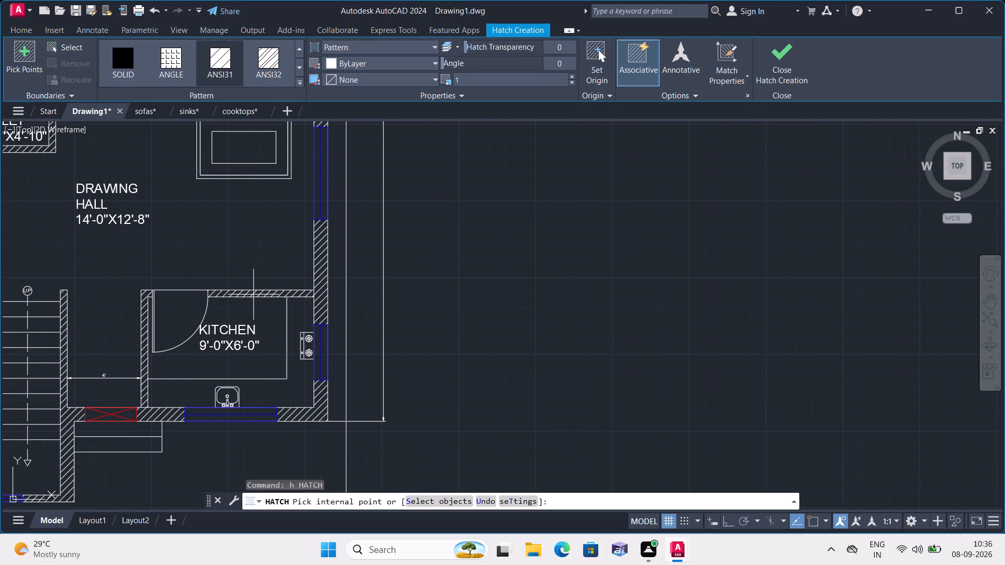
click(253, 295)
key(Escape)
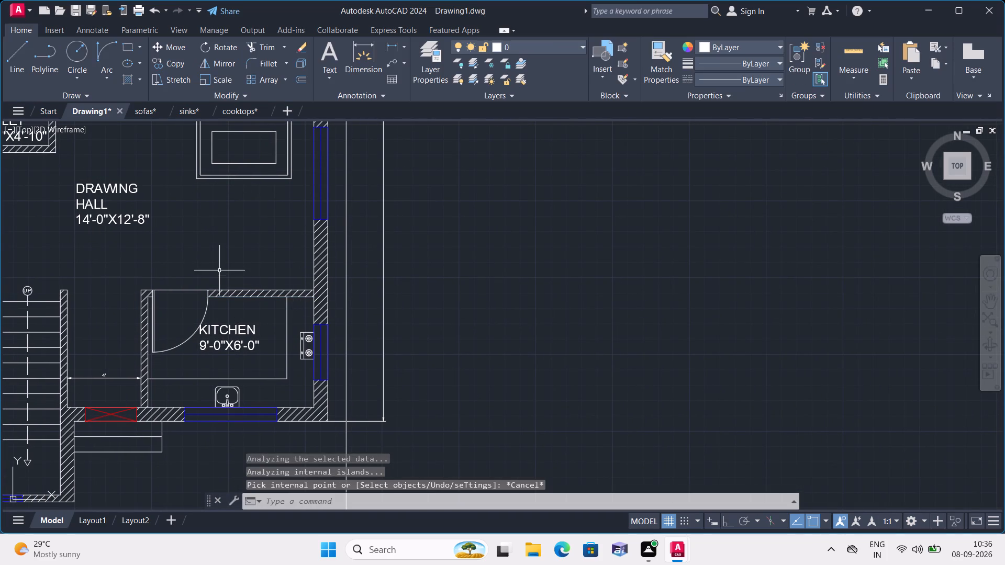
Close the cooktops, sinks and sofas drawings, saving the changes to each.
scroll(249, 353, down, 1)
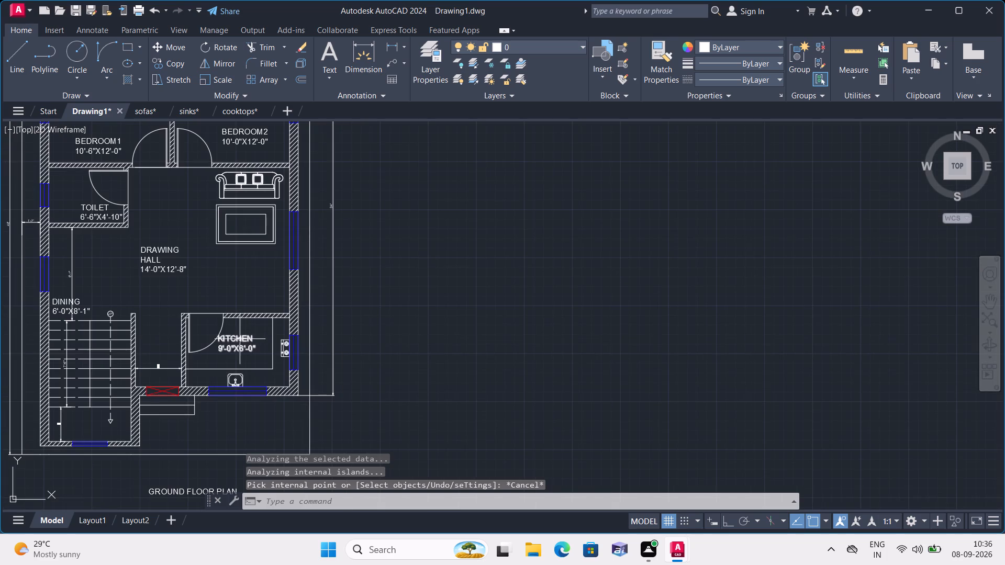
middle_drag(193, 305, 301, 322)
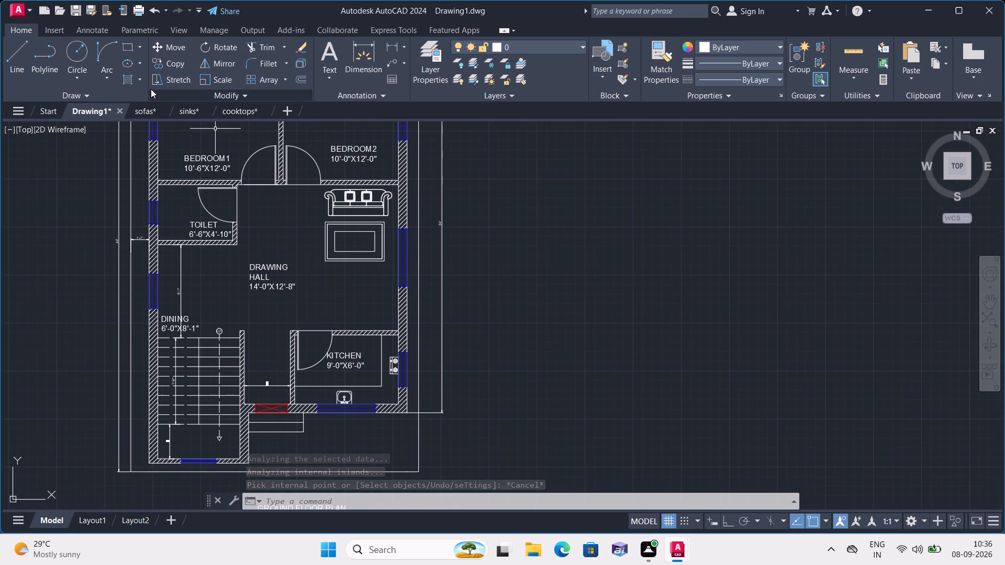
click(260, 108)
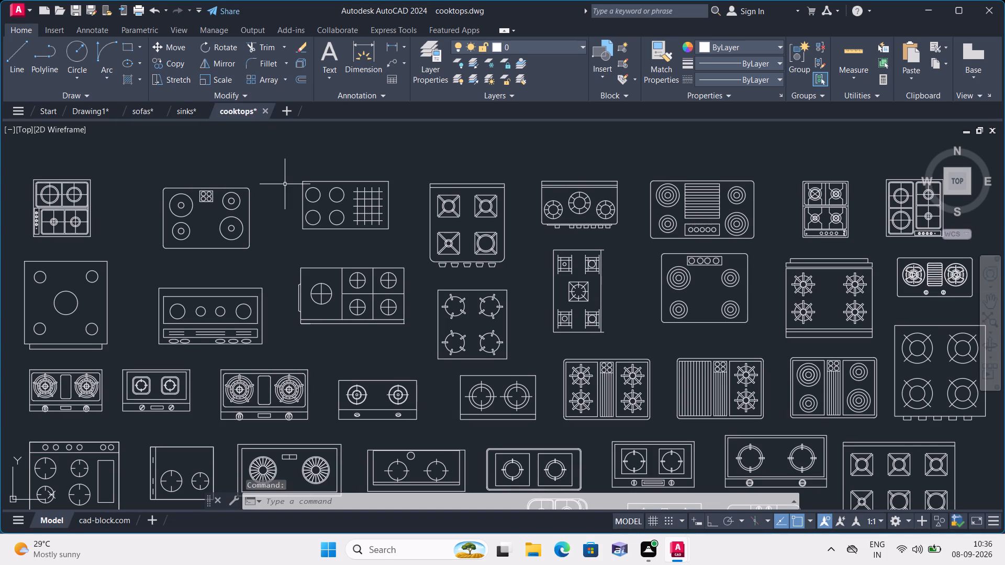
click(266, 111)
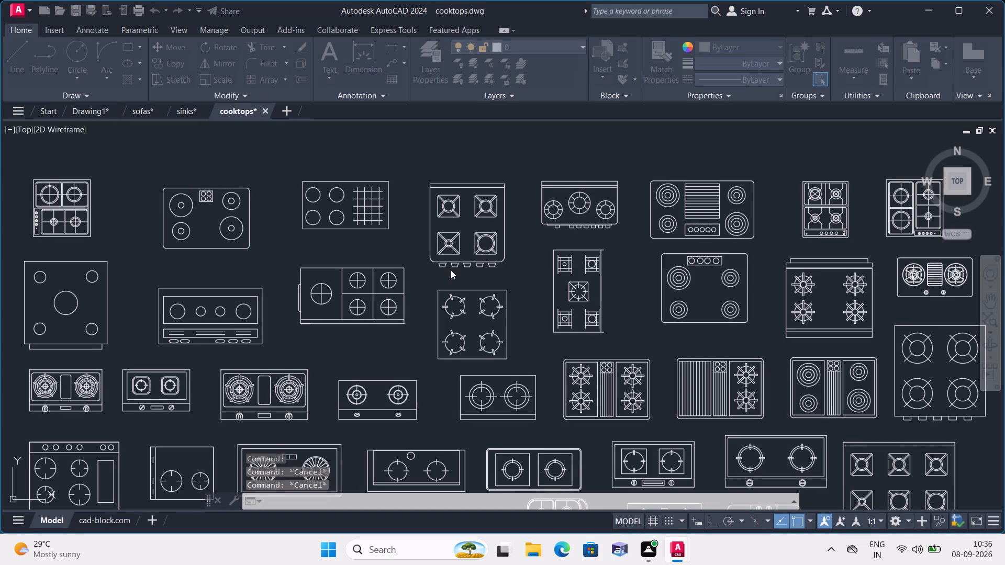
click(478, 300)
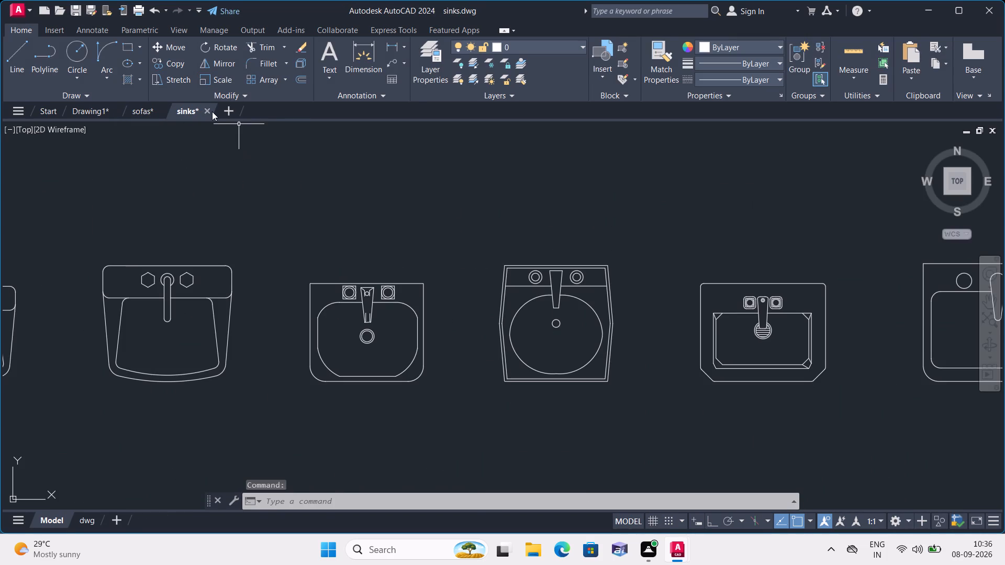
click(209, 109)
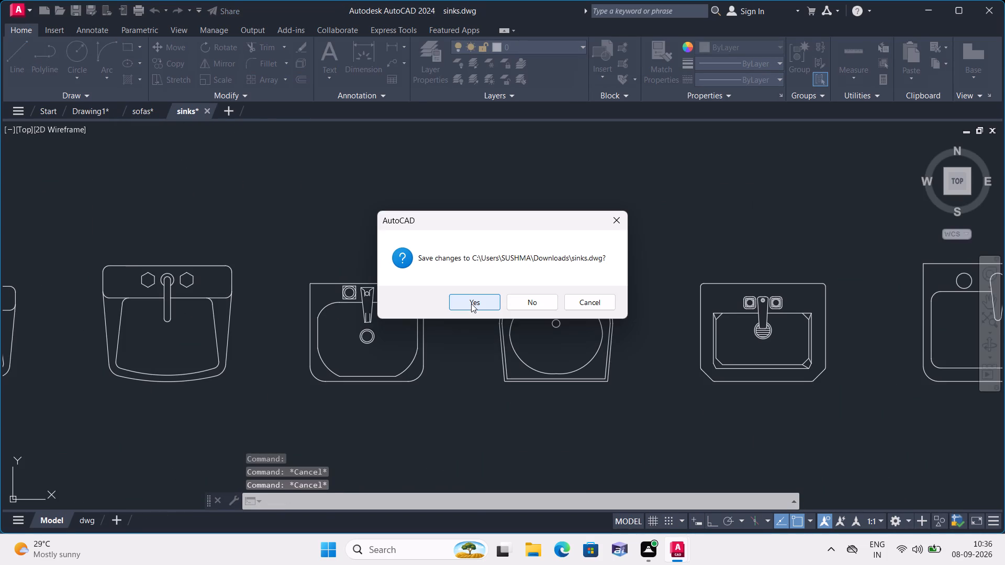
click(471, 303)
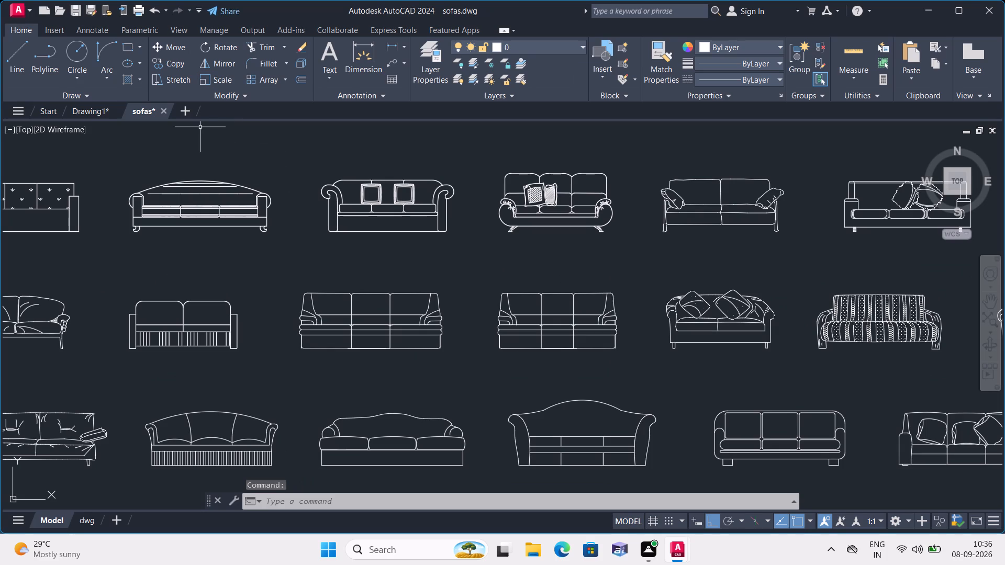
click(162, 106)
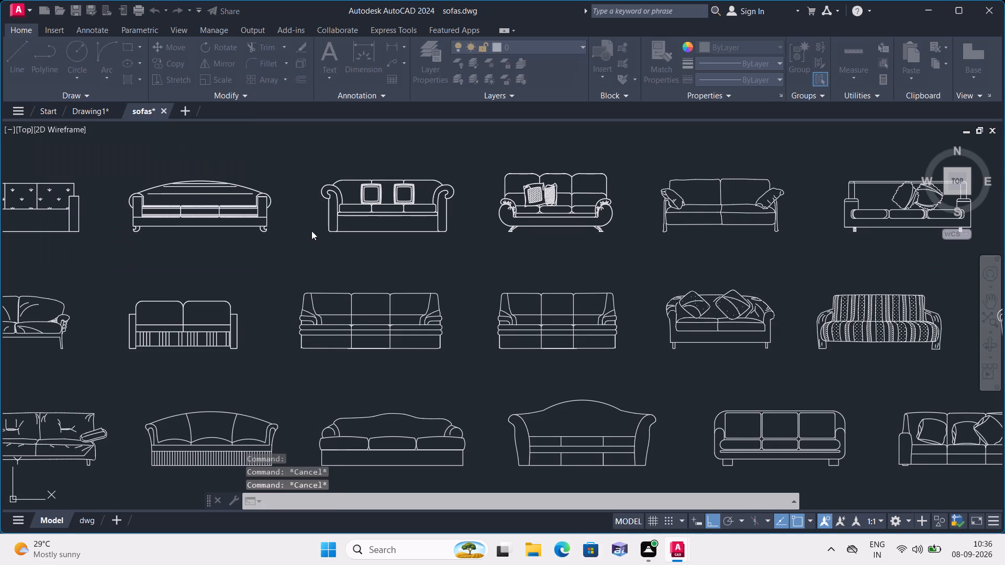
scroll(441, 288, down, 1)
click(487, 303)
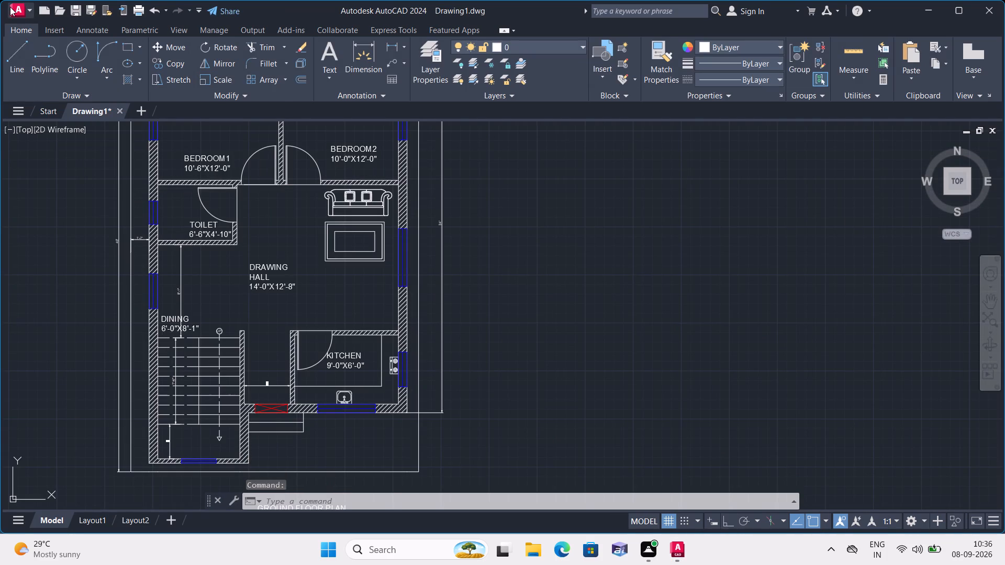
Open the recent beds_plan.dwg drawing.
click(10, 7)
click(131, 179)
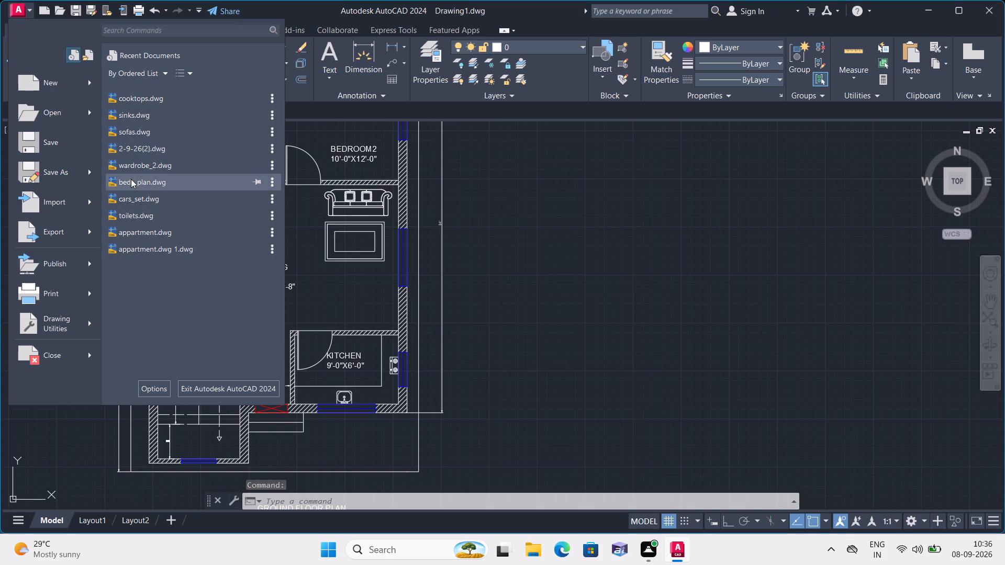
scroll(260, 188, down, 1)
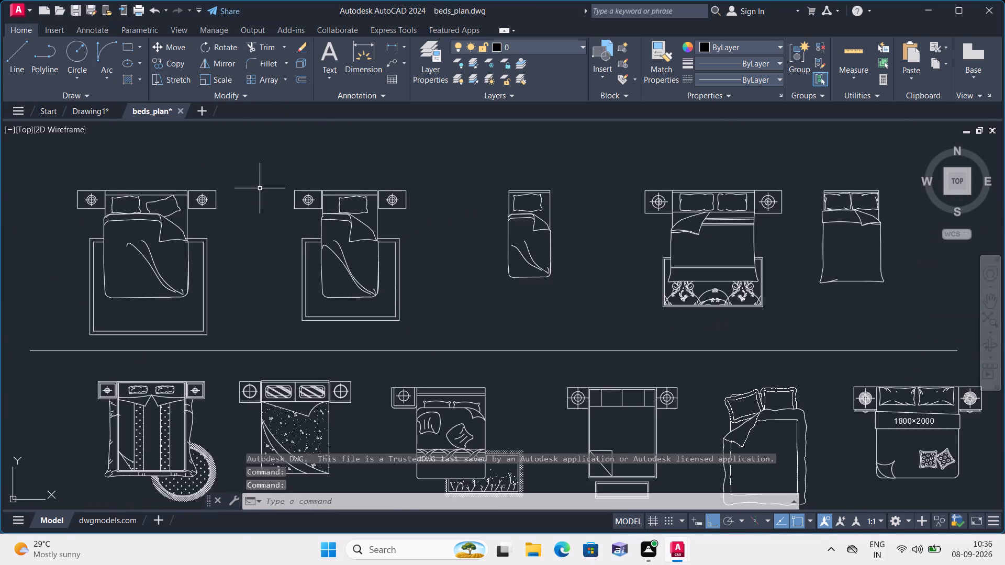
Copy the first double bed of the top row, with its side tables and rug, and paste it into Drawing1 east of the plan.
click(44, 188)
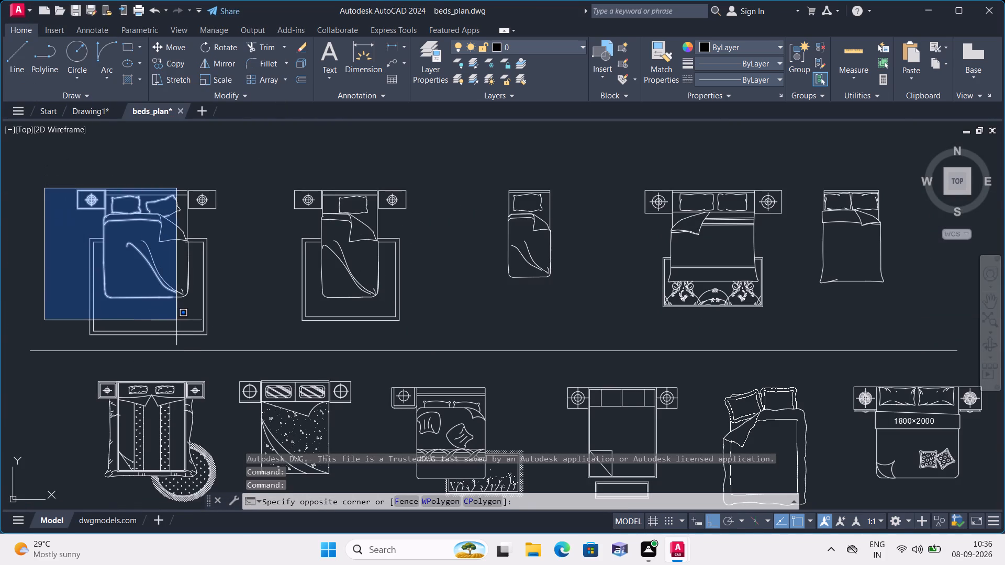
click(236, 341)
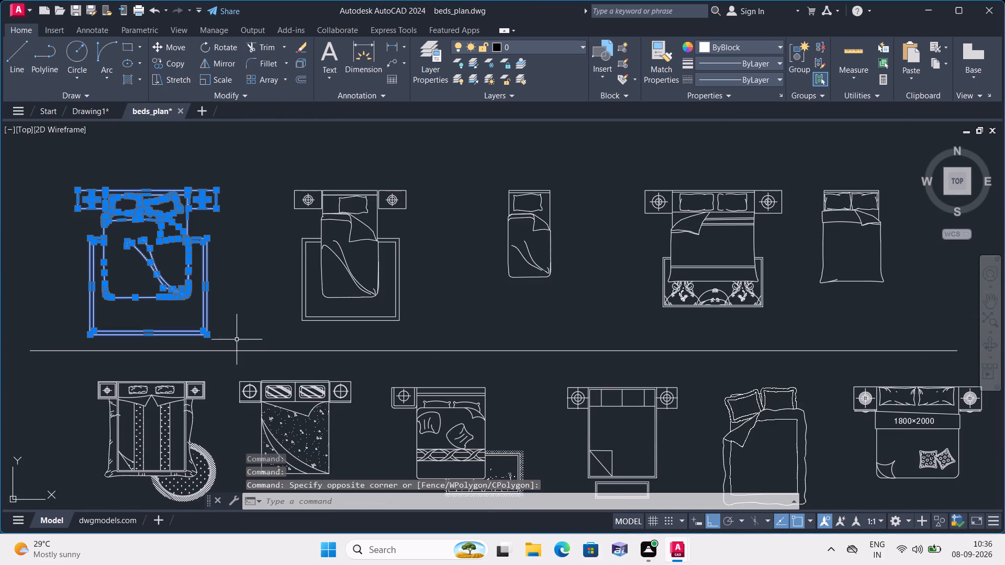
key(ctrl+c)
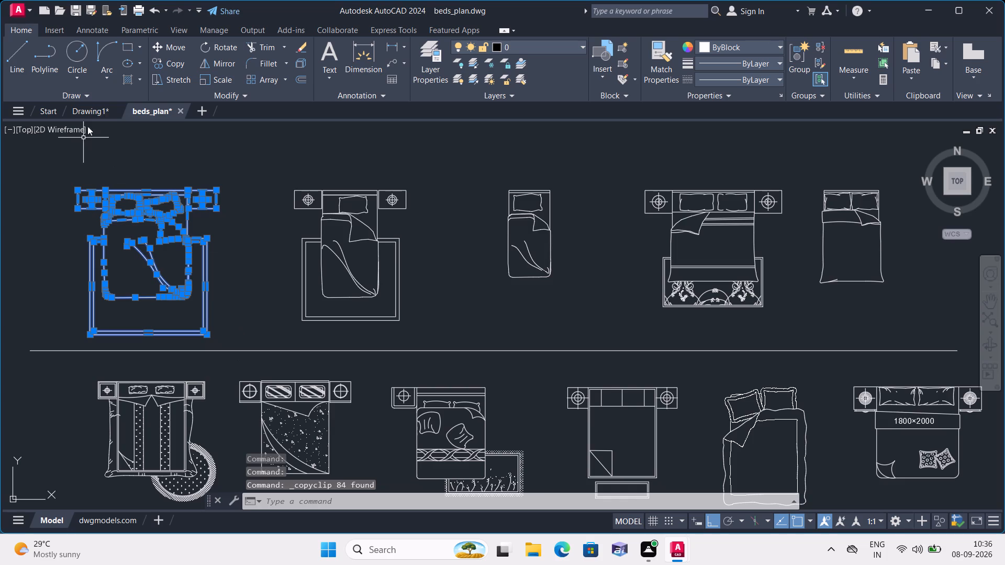
click(91, 112)
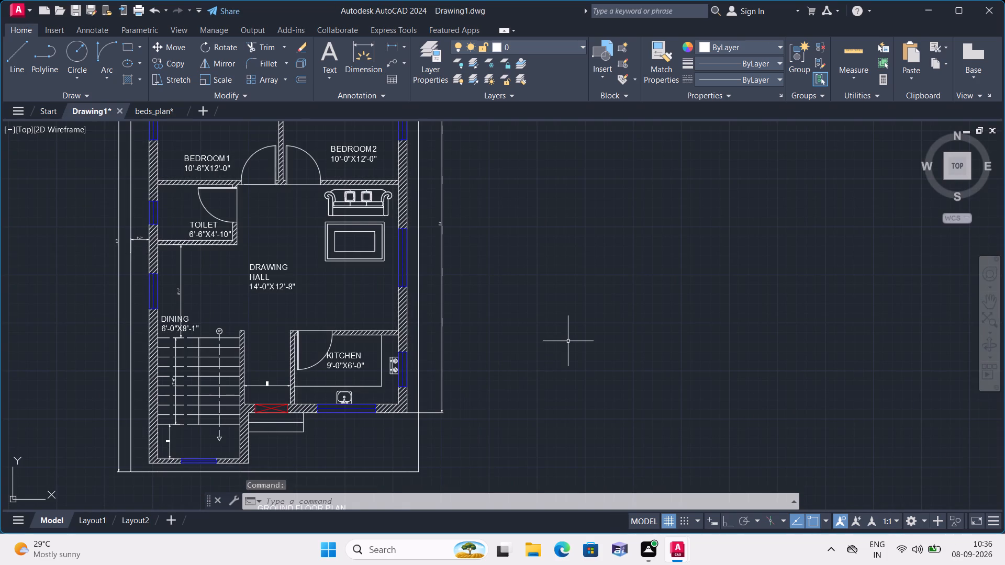
key(ctrl+v)
scroll(568, 341, down, 2)
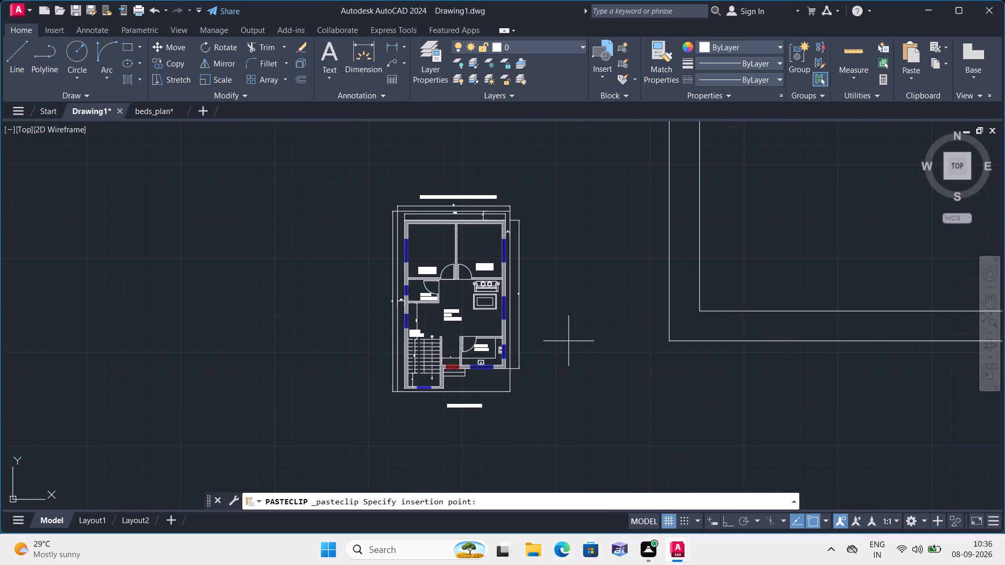
middle_drag(568, 341, 474, 422)
scroll(568, 341, down, 1)
scroll(474, 425, down, 3)
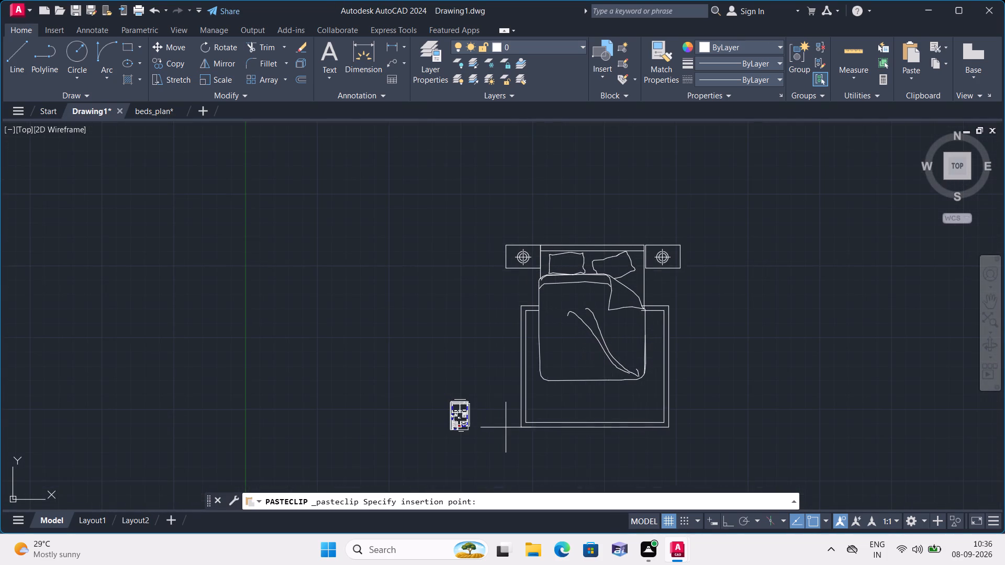
click(508, 426)
Scale the whole pasted bed set down by eye from a point on the blanket, to a small fraction of its size.
click(499, 191)
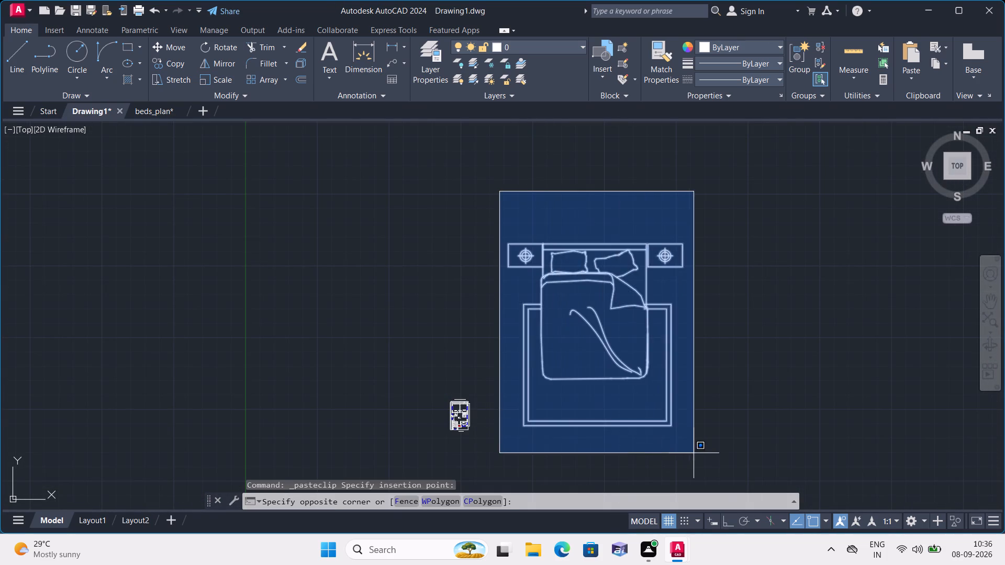
click(694, 453)
click(206, 78)
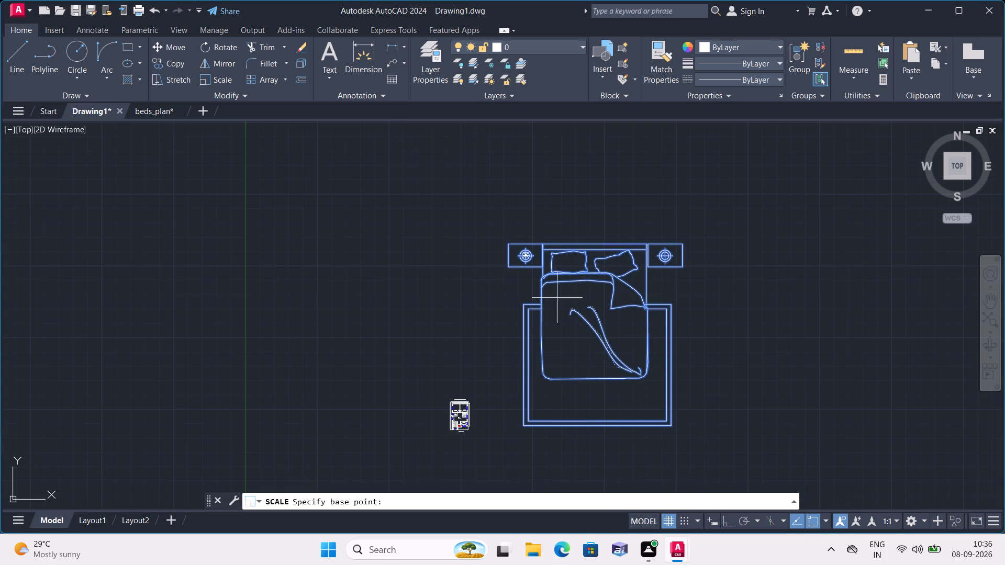
click(577, 336)
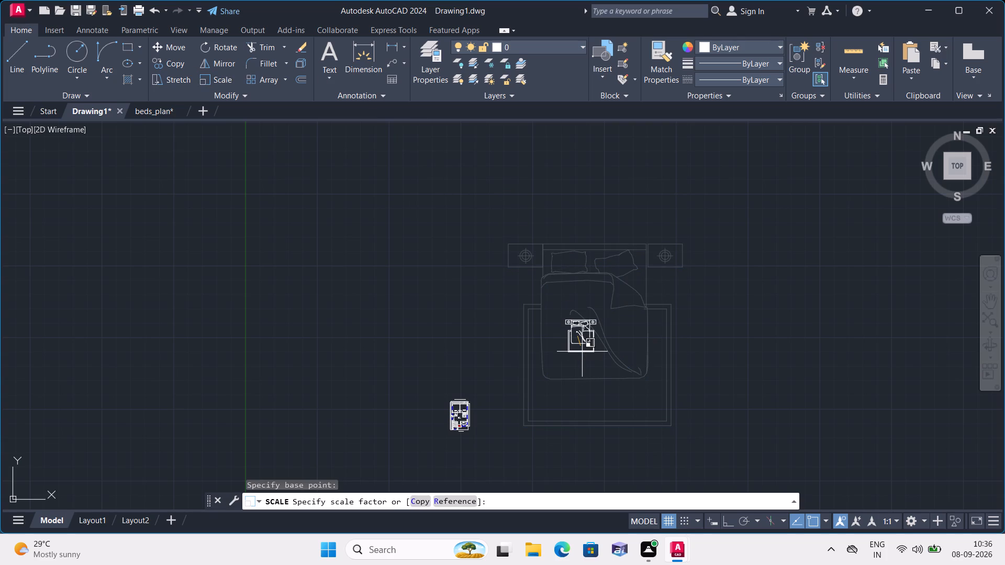
click(582, 352)
Copy the bed set by a point on the rug's north edge, placing one copy west of the plan and one level with it, about 120'-11" east.
click(545, 303)
click(629, 380)
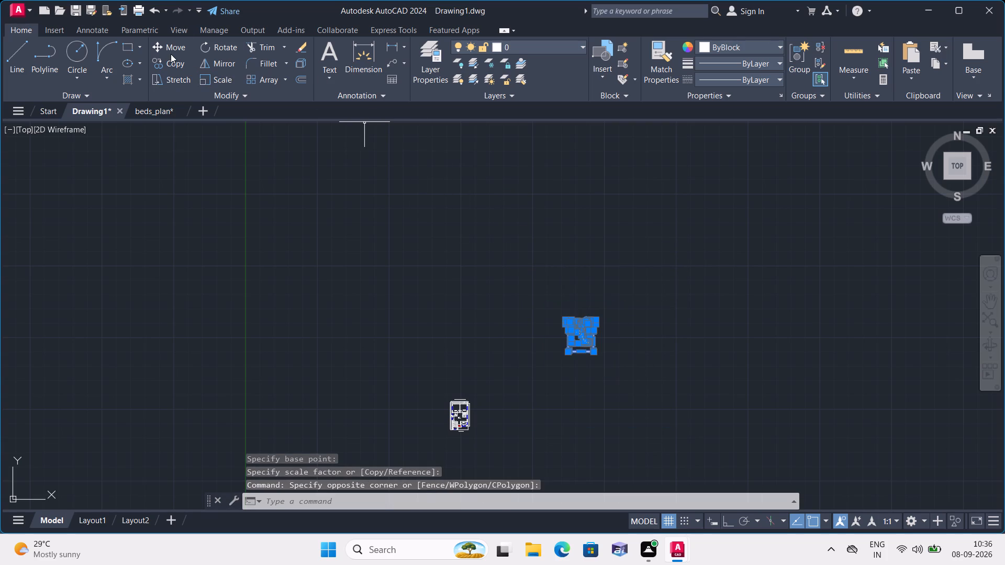
click(170, 59)
scroll(620, 343, up, 2)
middle_drag(607, 347, 583, 181)
scroll(470, 149, up, 1)
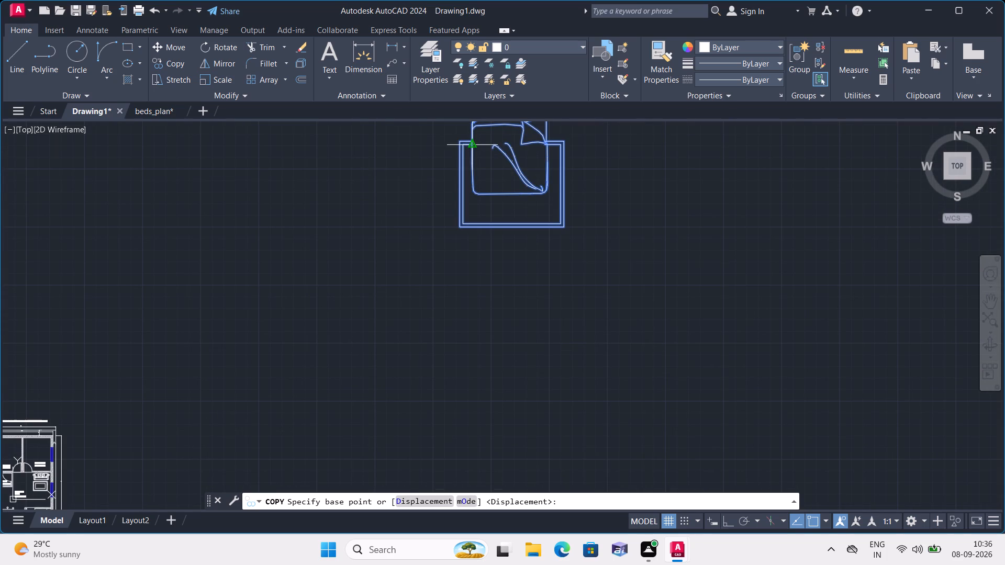
click(470, 148)
scroll(243, 279, down, 2)
middle_drag(202, 318, 418, 206)
scroll(418, 206, down, 1)
scroll(357, 246, up, 1)
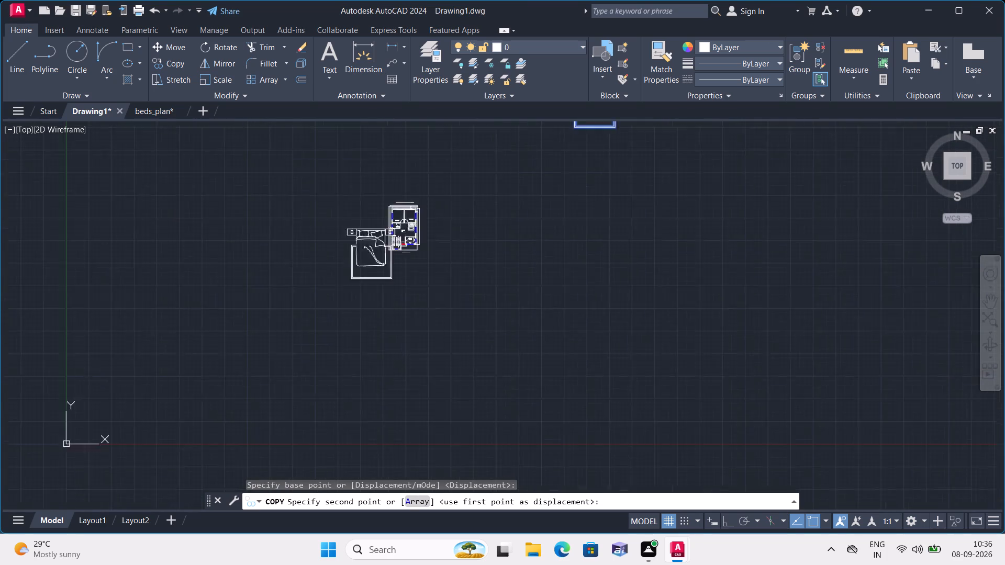
scroll(358, 244, up, 2)
middle_drag(324, 214, 277, 266)
click(222, 231)
scroll(222, 231, down, 1)
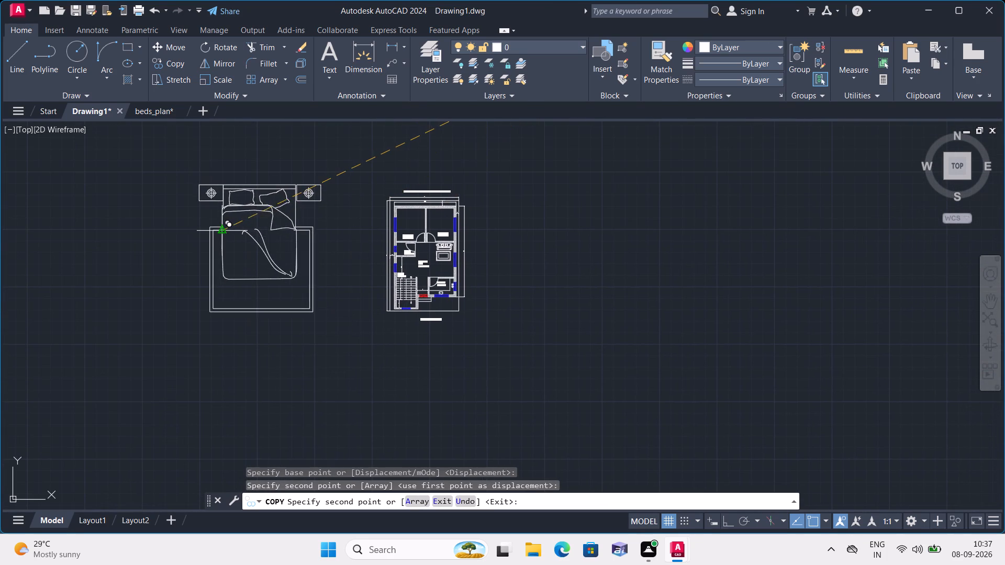
scroll(222, 231, down, 1)
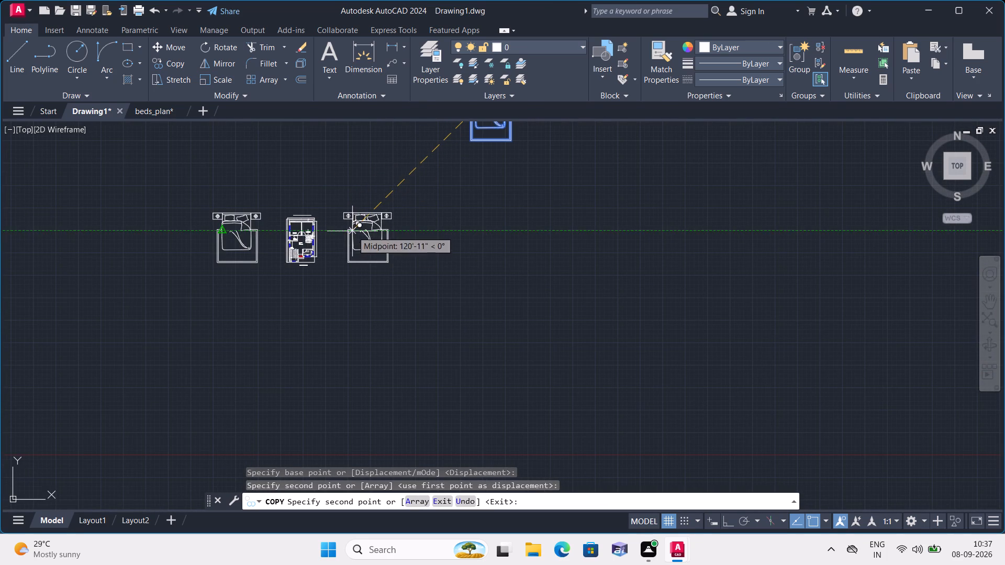
click(352, 231)
key(Escape)
Delete the original bed set northeast of the plan, keeping the two copies beside the plan.
middle_drag(384, 211, 381, 226)
scroll(377, 252, down, 1)
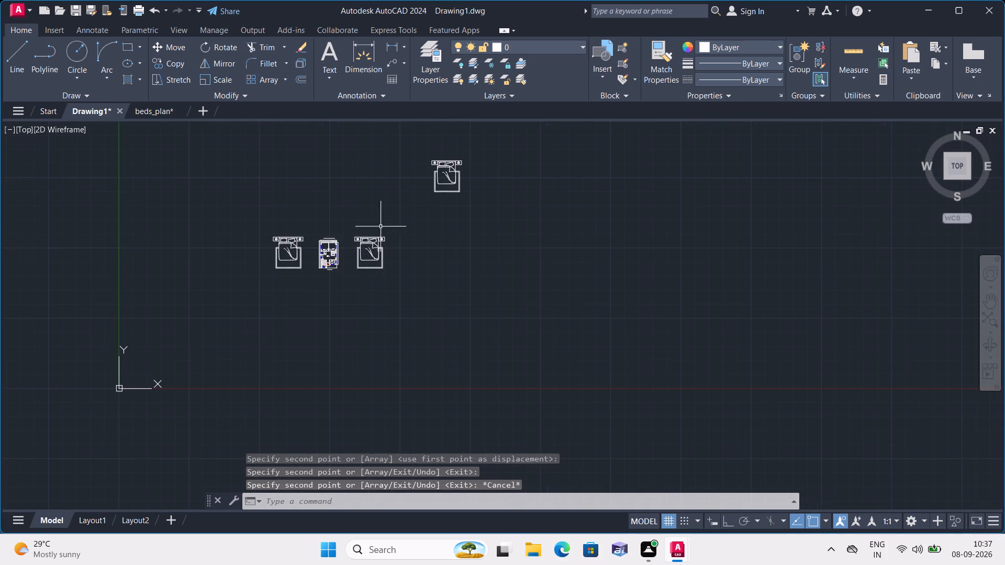
click(419, 154)
click(507, 209)
key(Delete)
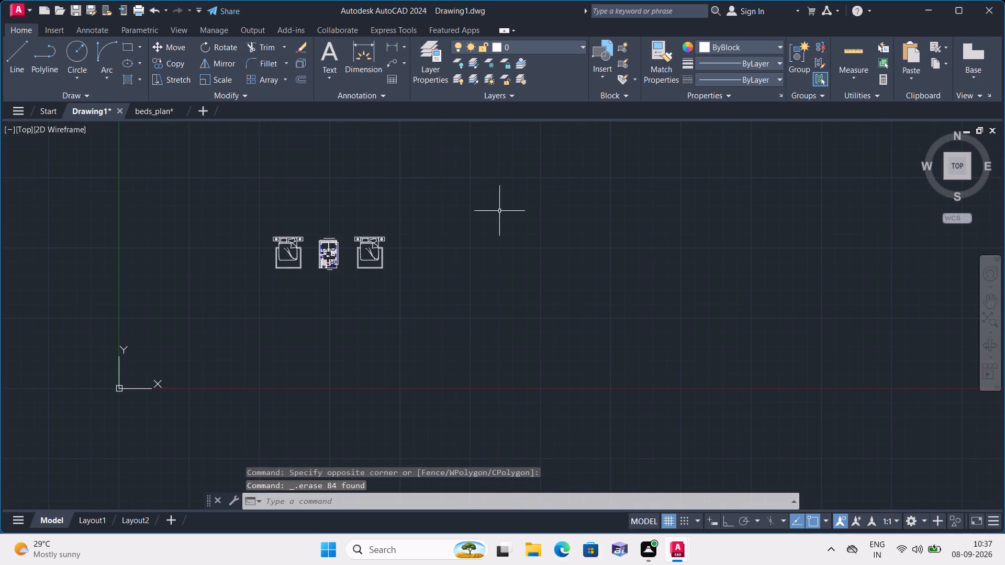
Scale the bed set east of the plan down by eye from a point on its blanket, to suit the bedroom size.
scroll(390, 225, up, 3)
drag(211, 254, 210, 262)
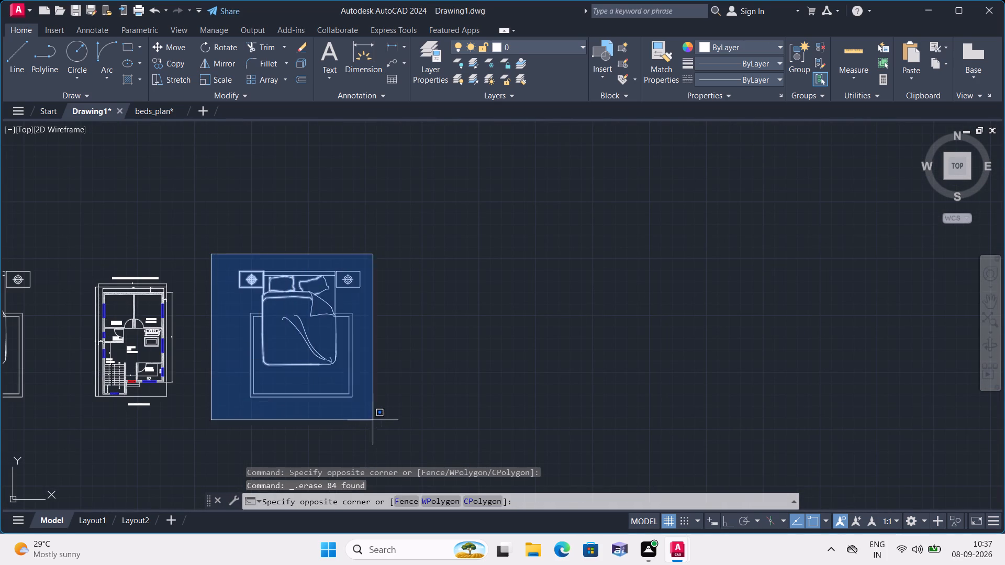
click(381, 417)
click(217, 73)
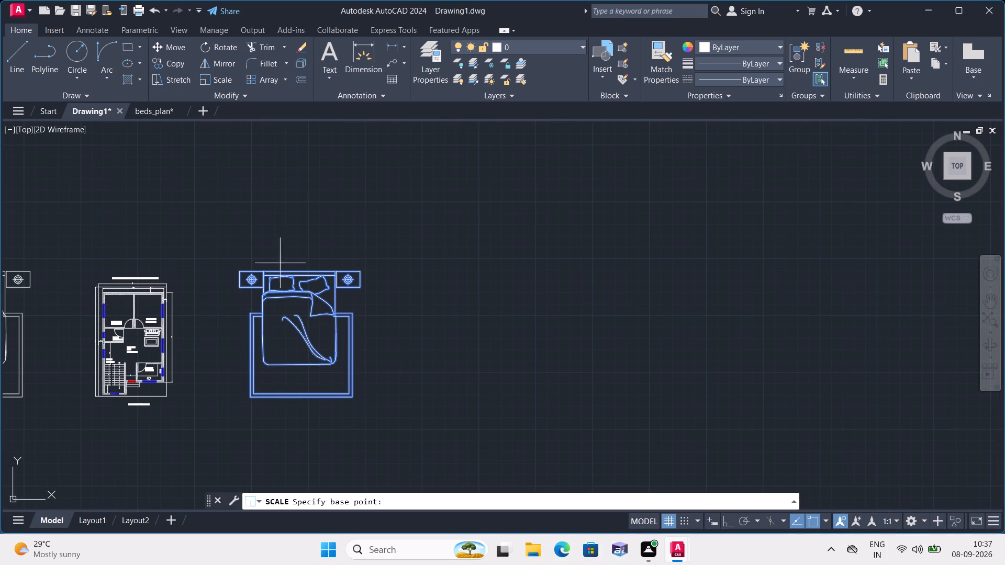
click(290, 305)
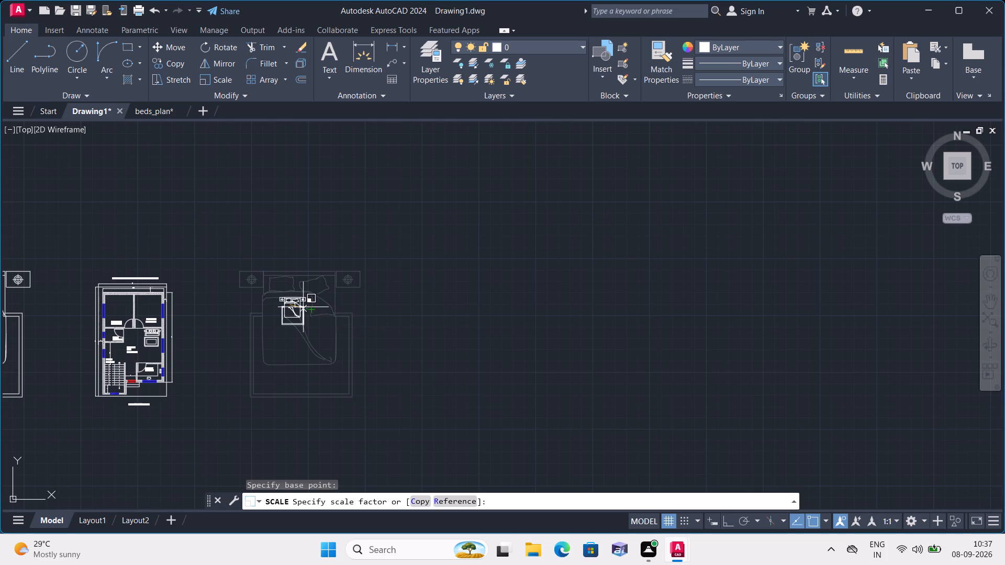
click(303, 307)
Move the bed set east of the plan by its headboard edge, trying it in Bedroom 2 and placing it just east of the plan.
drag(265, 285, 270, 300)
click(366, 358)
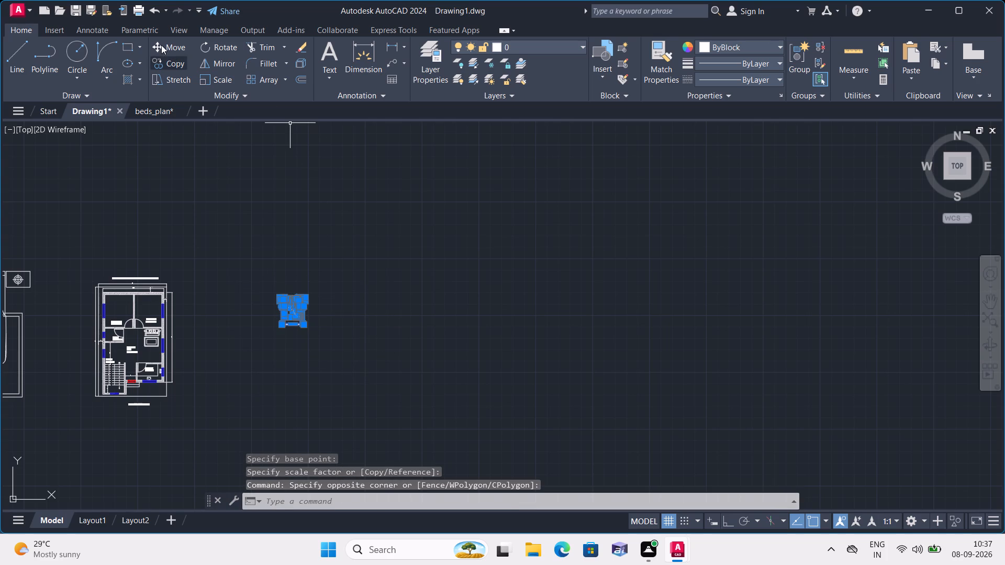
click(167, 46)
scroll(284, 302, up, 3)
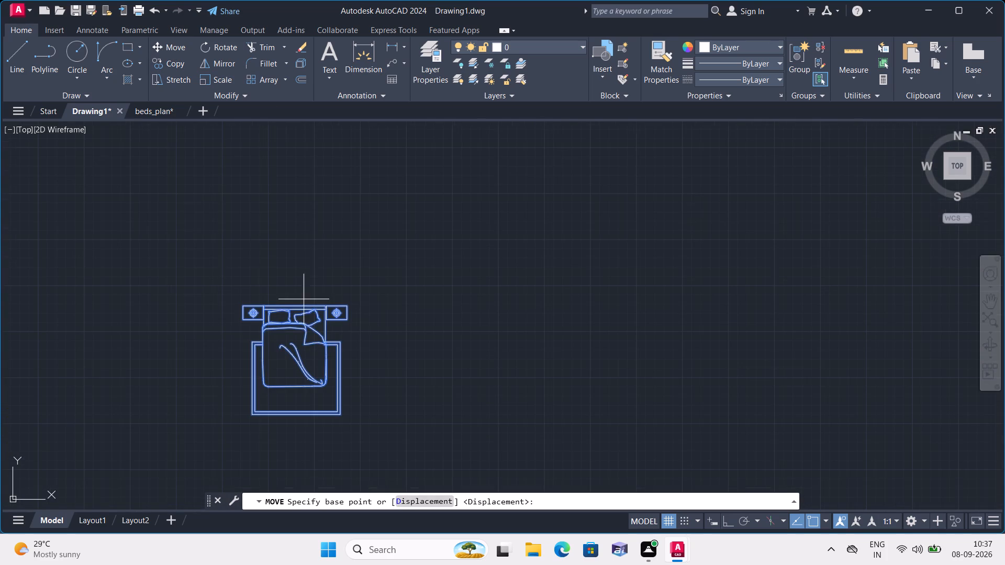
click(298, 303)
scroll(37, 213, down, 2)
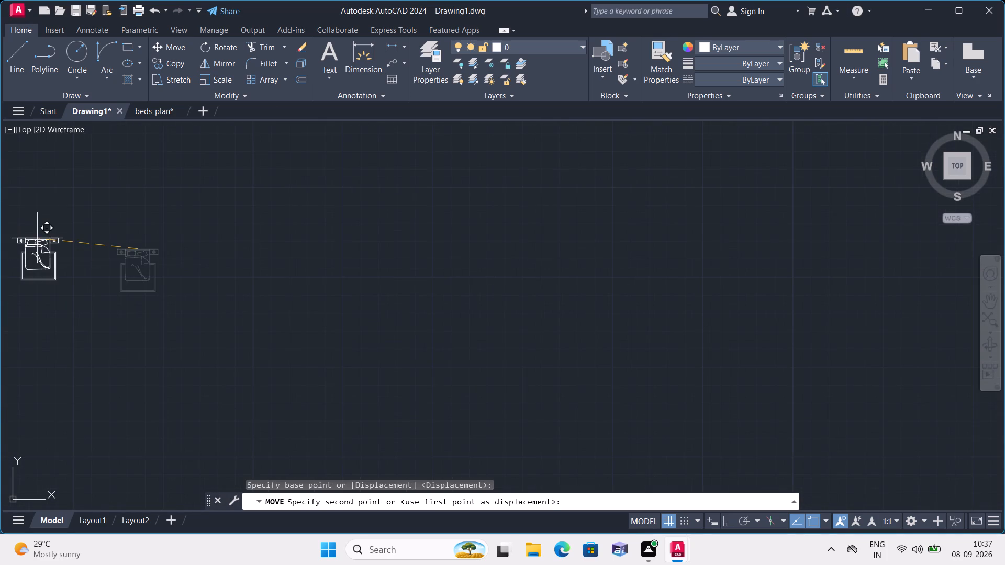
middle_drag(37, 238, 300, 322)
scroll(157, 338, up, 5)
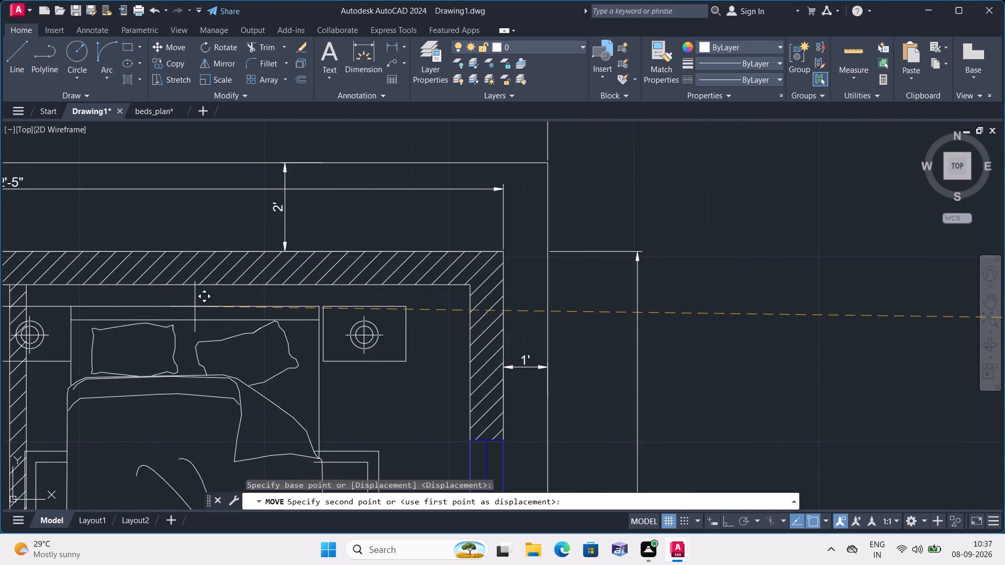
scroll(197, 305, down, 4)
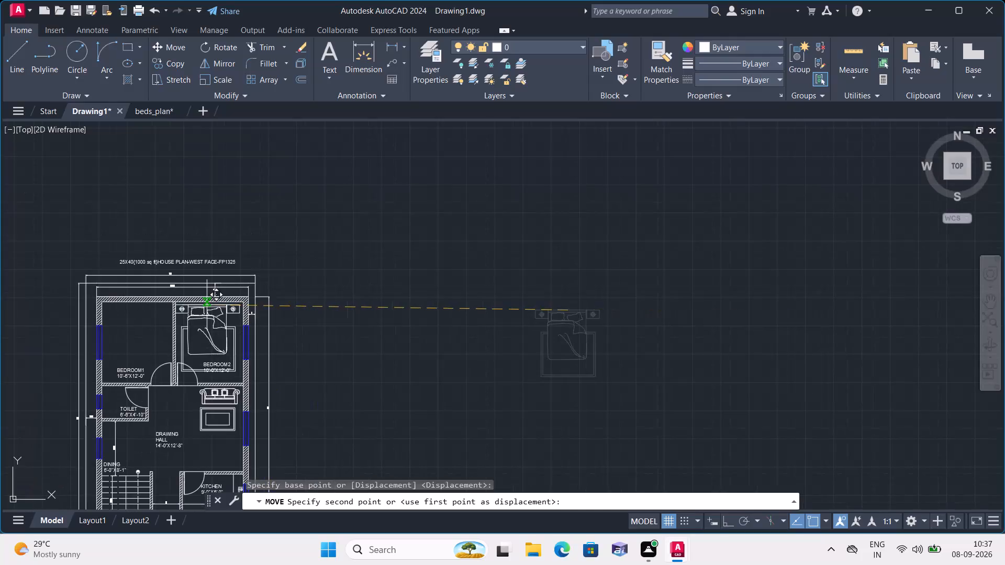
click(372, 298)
Scale the bed set just east of the plan by eye from a point on its blanket, to about three-quarters of its size.
drag(327, 283, 334, 330)
click(429, 404)
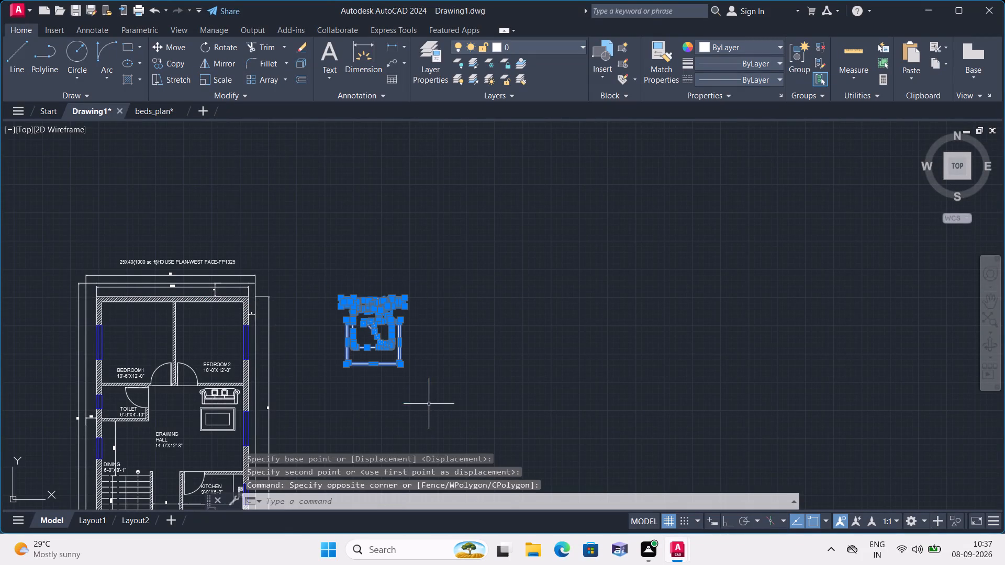
click(214, 73)
click(362, 331)
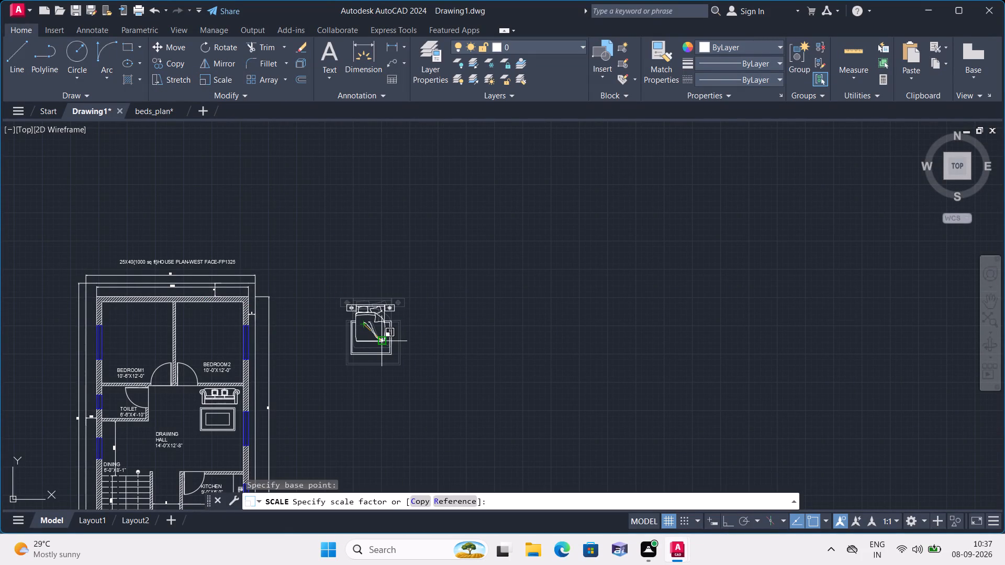
click(385, 342)
Move the bed set by its headboard edge into Bedroom 2, against the inner face of the north wall.
drag(293, 263, 321, 308)
click(458, 400)
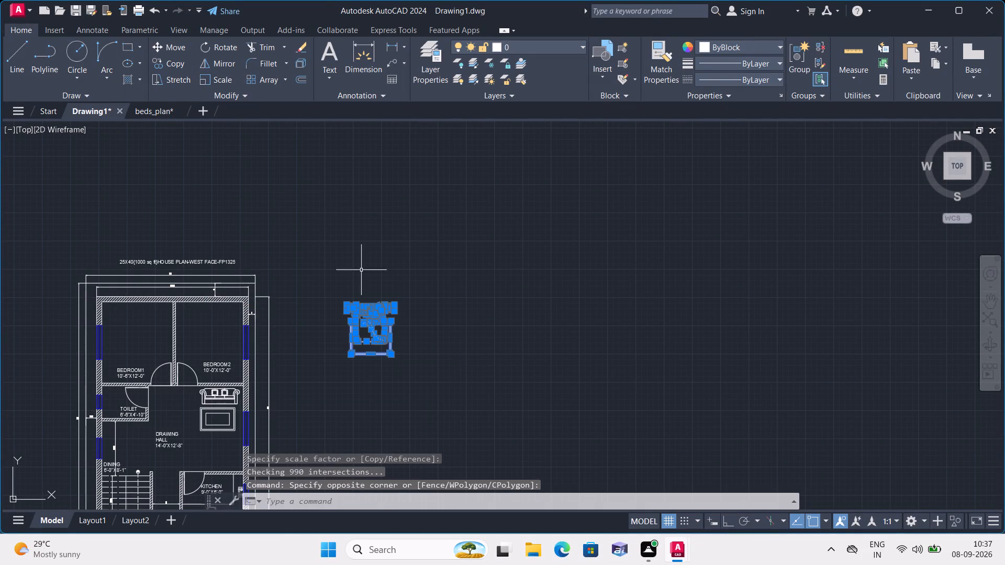
click(180, 50)
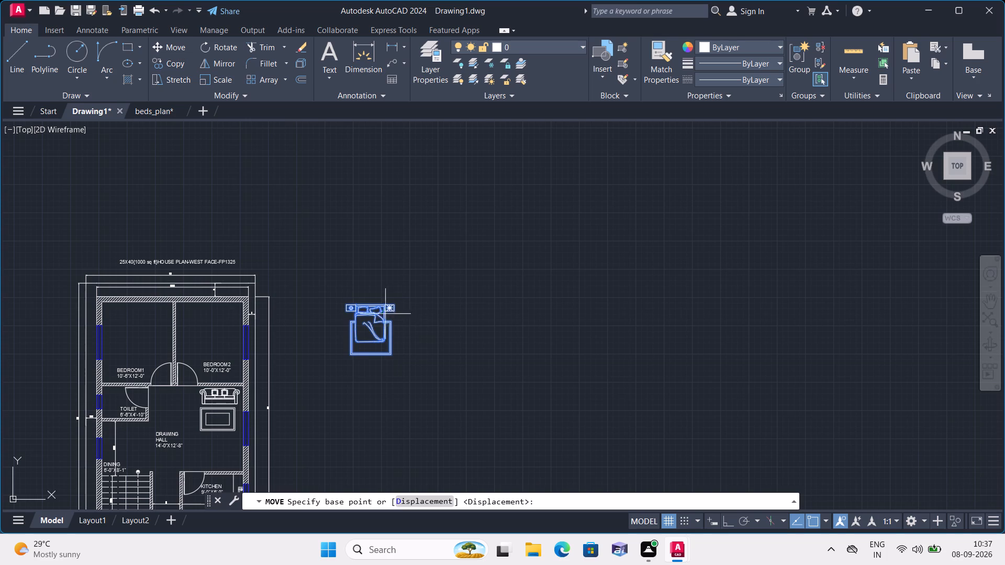
click(368, 302)
scroll(214, 302, up, 2)
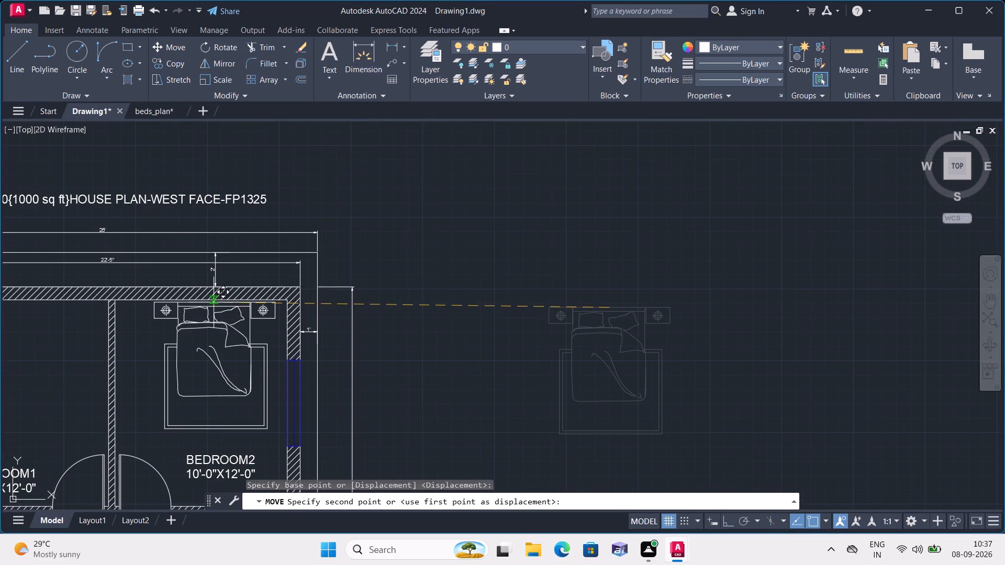
scroll(224, 302, up, 1)
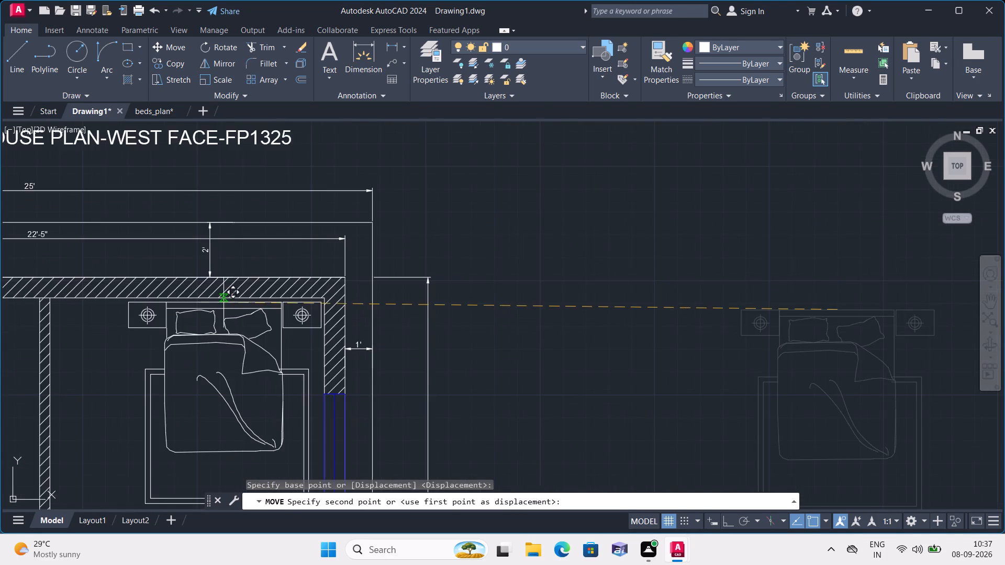
scroll(224, 302, up, 1)
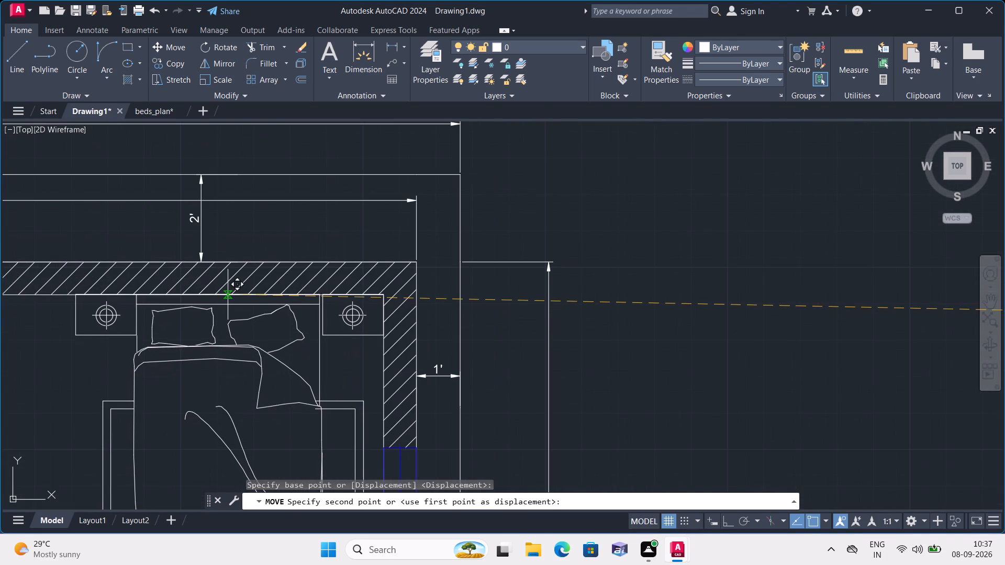
click(228, 295)
scroll(388, 319, down, 2)
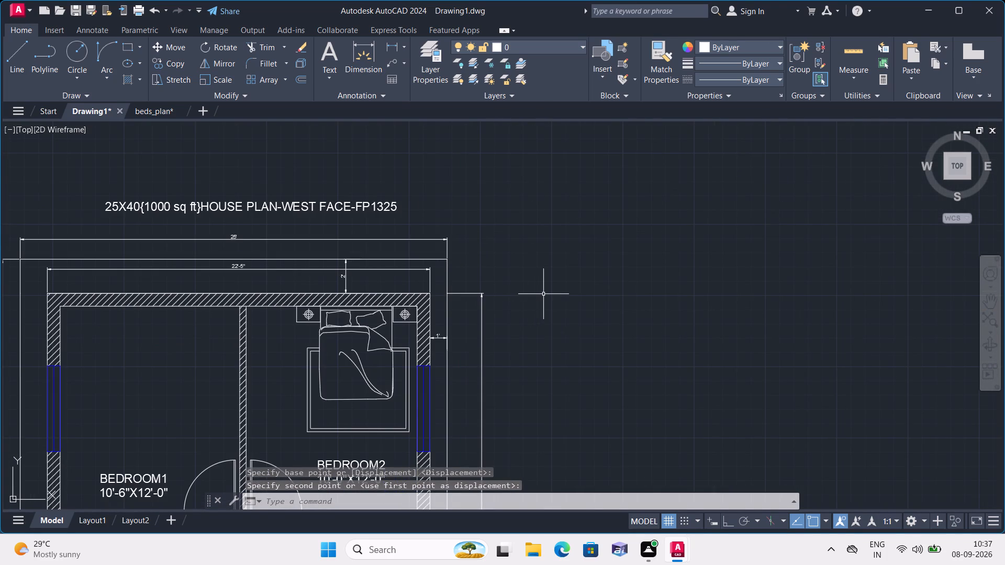
key(Escape)
Scale the large bed set west of the plan down by eye from a point on its blanket, to slightly over a third of its size.
scroll(543, 294, down, 1)
middle_drag(543, 294, 558, 207)
scroll(545, 240, down, 2)
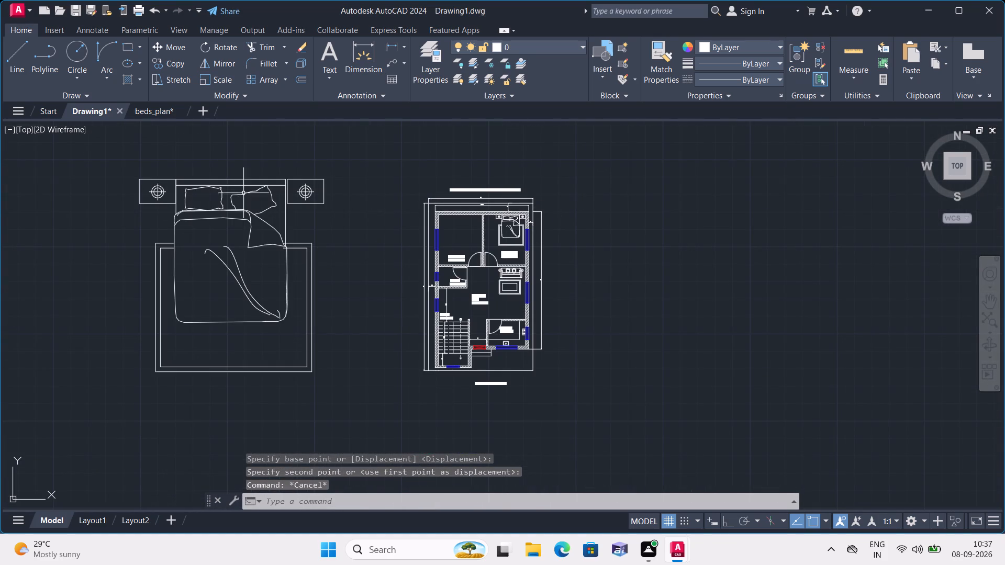
drag(110, 172, 136, 241)
click(325, 379)
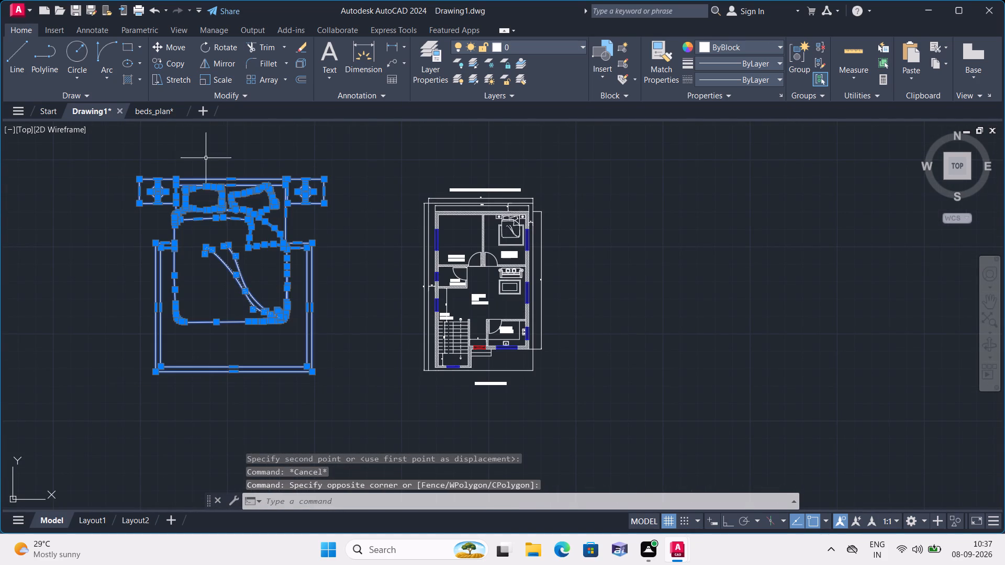
click(221, 81)
click(251, 265)
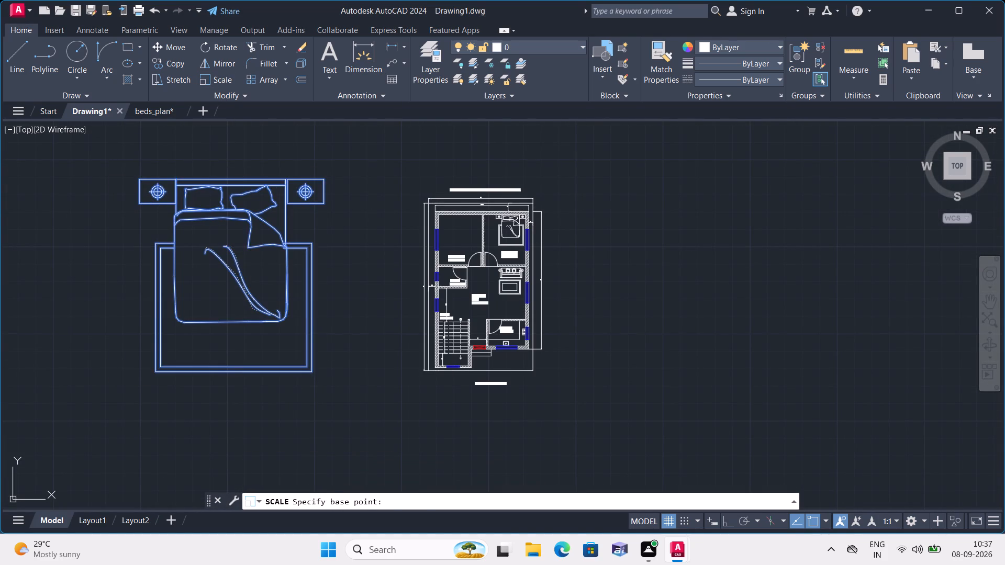
click(285, 268)
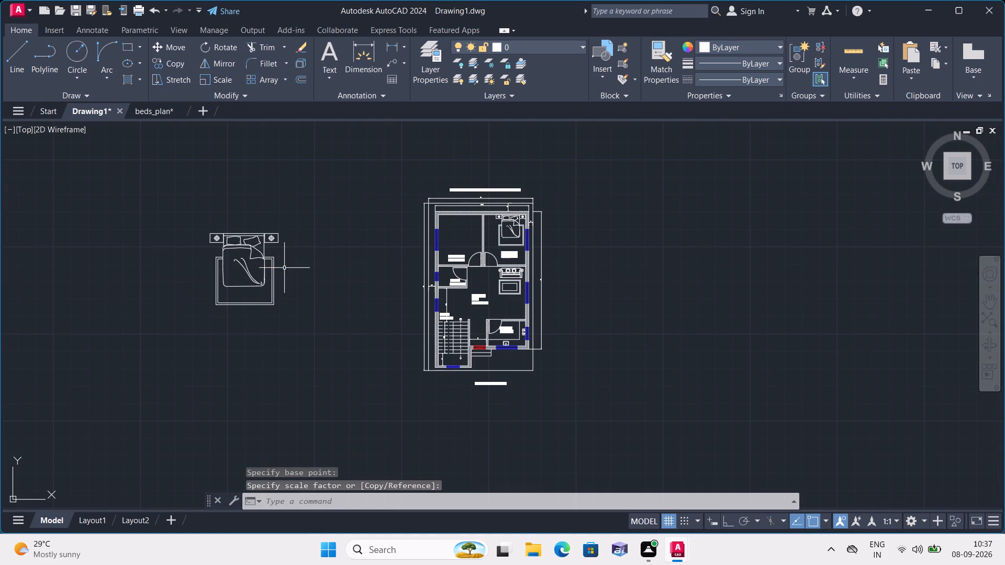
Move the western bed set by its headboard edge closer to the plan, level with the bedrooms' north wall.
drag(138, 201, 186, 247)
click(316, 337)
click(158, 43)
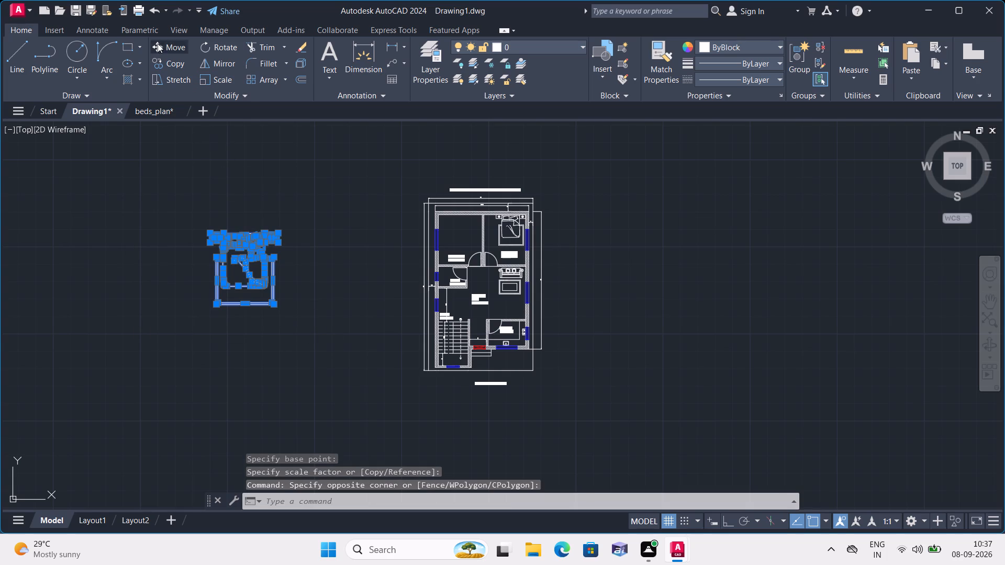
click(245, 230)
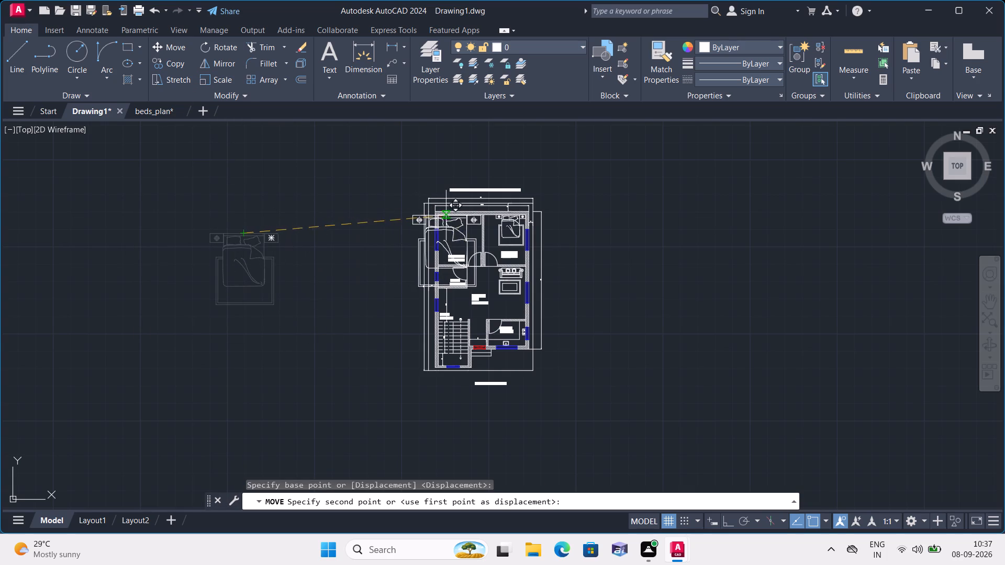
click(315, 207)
Scale the western bed set by eye from a point on its blanket, to about two-thirds of its size.
drag(266, 184, 268, 212)
click(351, 298)
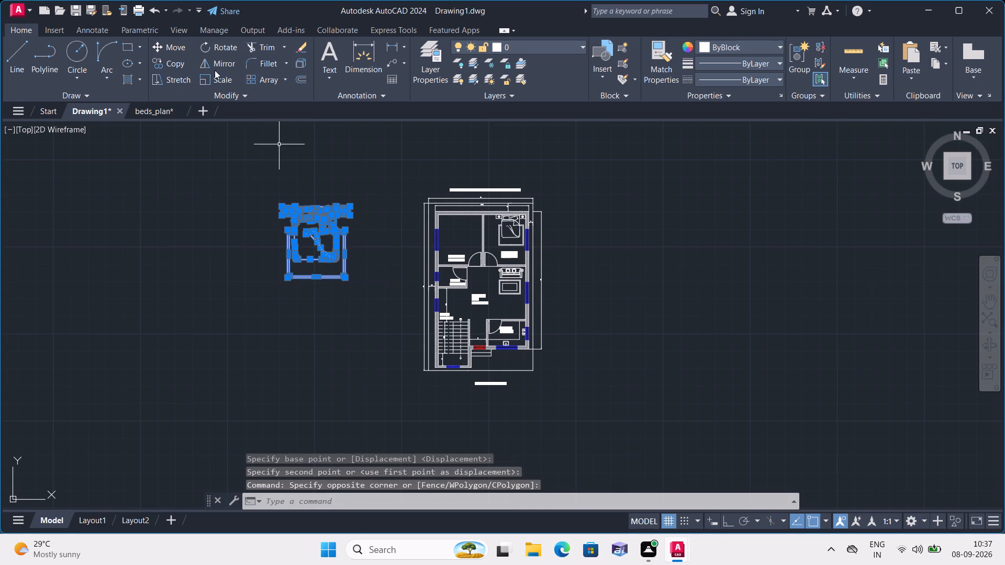
click(216, 77)
click(312, 232)
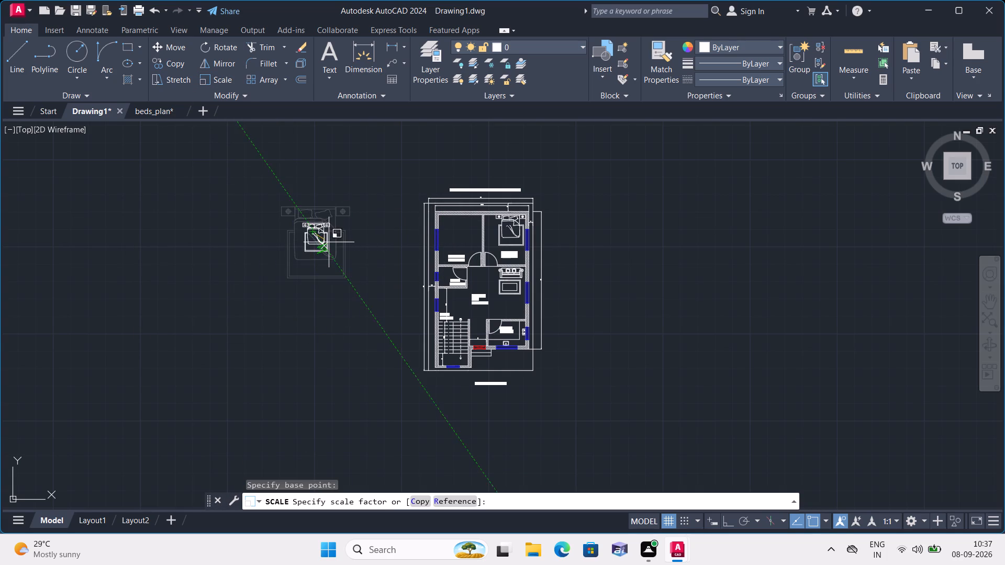
click(330, 245)
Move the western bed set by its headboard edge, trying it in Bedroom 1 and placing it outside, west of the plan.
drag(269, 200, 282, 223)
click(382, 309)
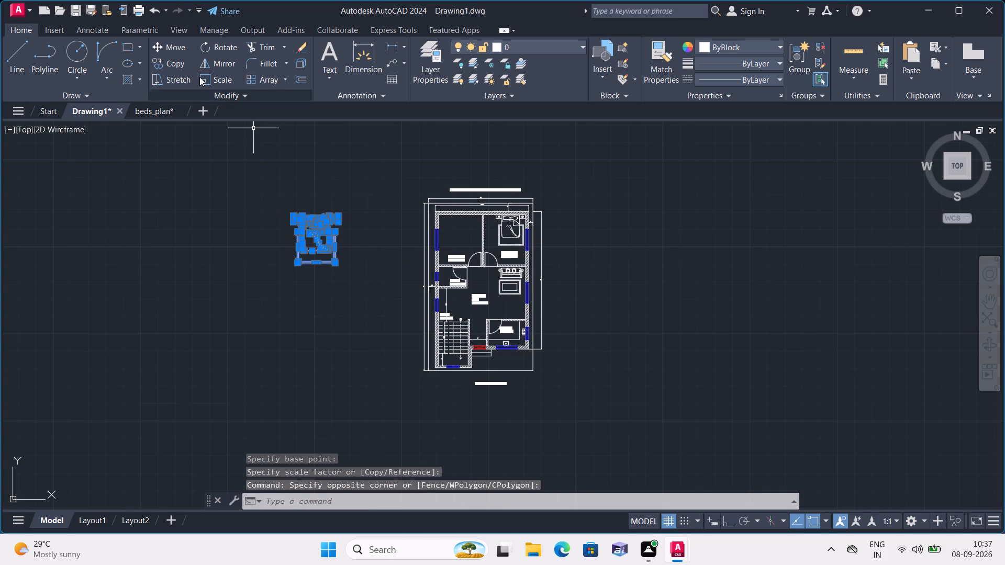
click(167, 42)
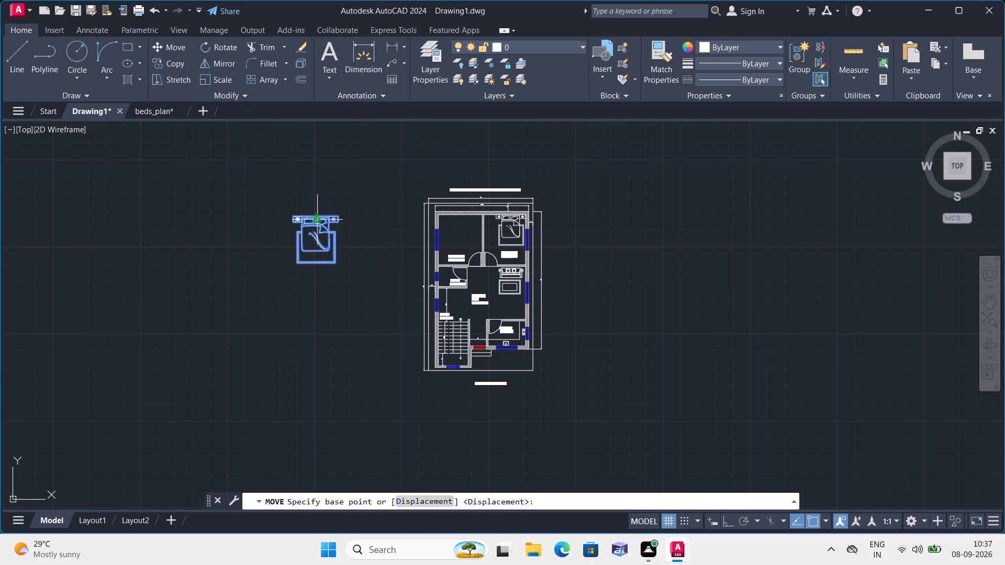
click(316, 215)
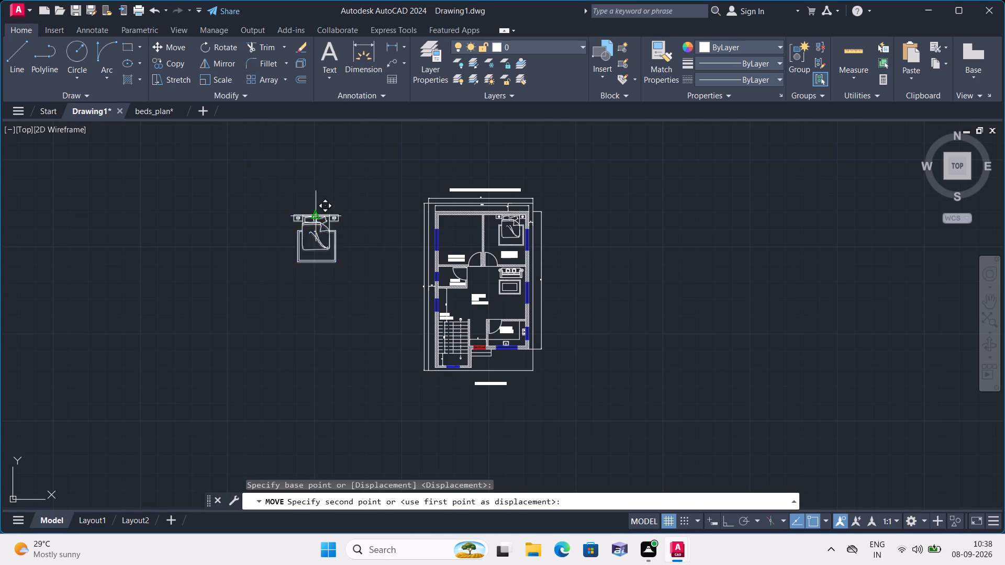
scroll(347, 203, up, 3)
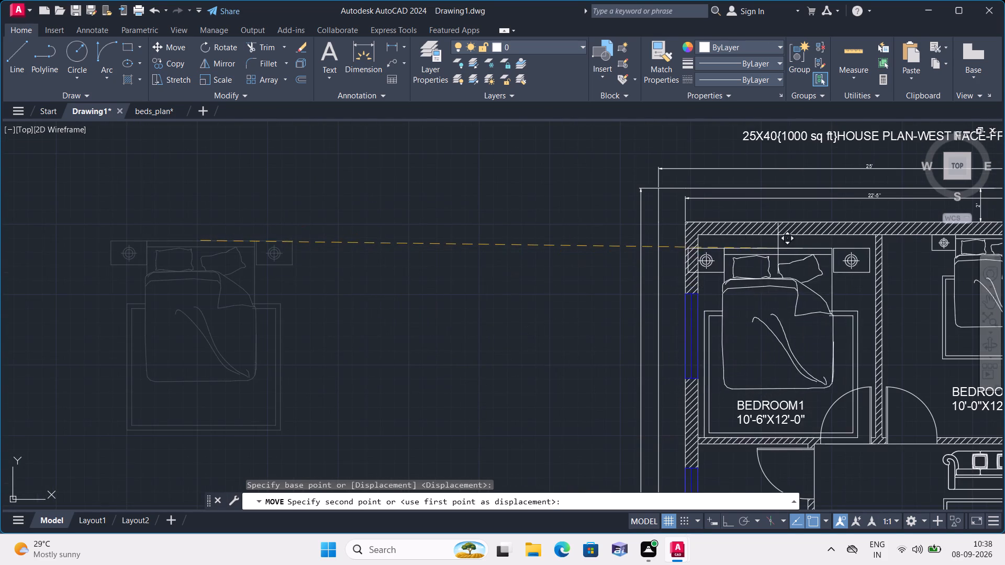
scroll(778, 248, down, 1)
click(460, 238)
Scale the western bed set by eye from a point on its blanket, to slightly under half its size, to suit Bedroom 1.
drag(399, 224, 391, 280)
click(522, 371)
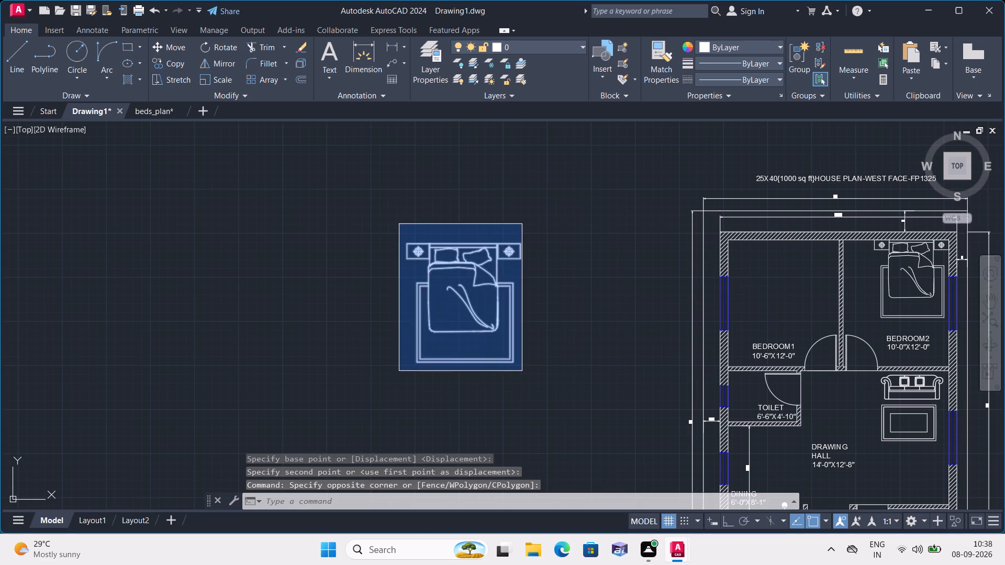
click(224, 76)
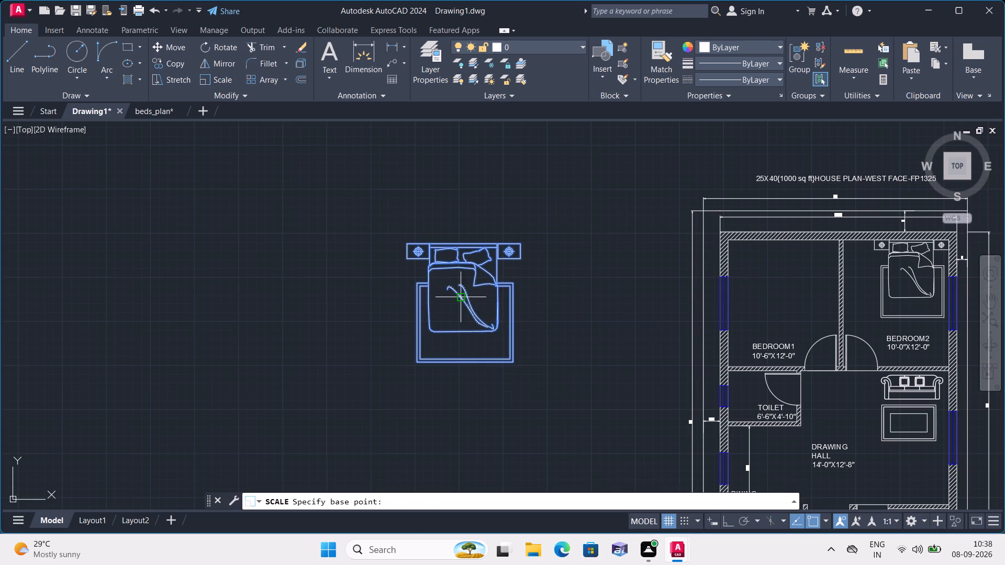
click(457, 296)
click(486, 317)
Move the bed set by its headboard edge into Bedroom 1's northwest corner area, snapping it to the inner face of the north wall.
drag(414, 261, 421, 281)
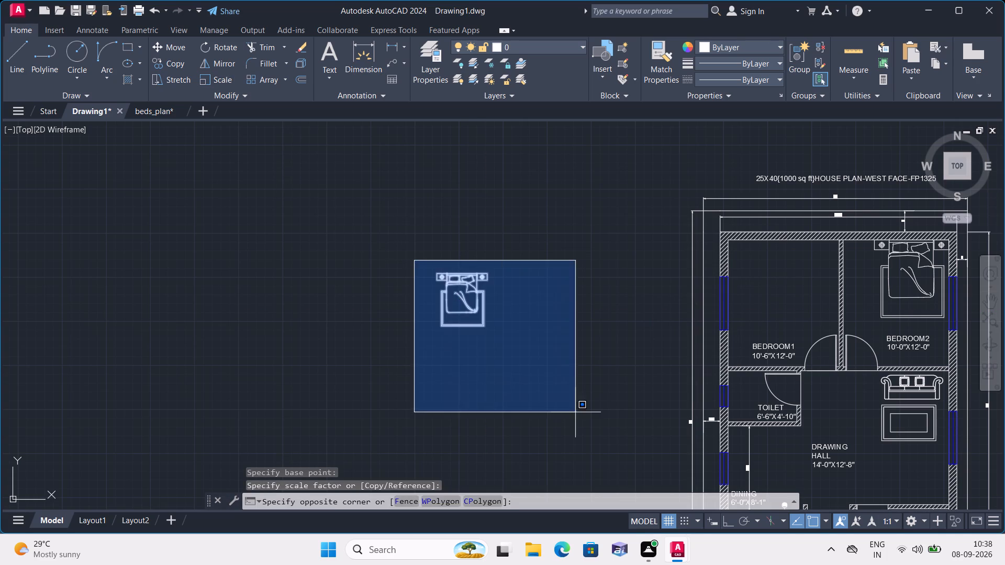
click(575, 412)
click(178, 46)
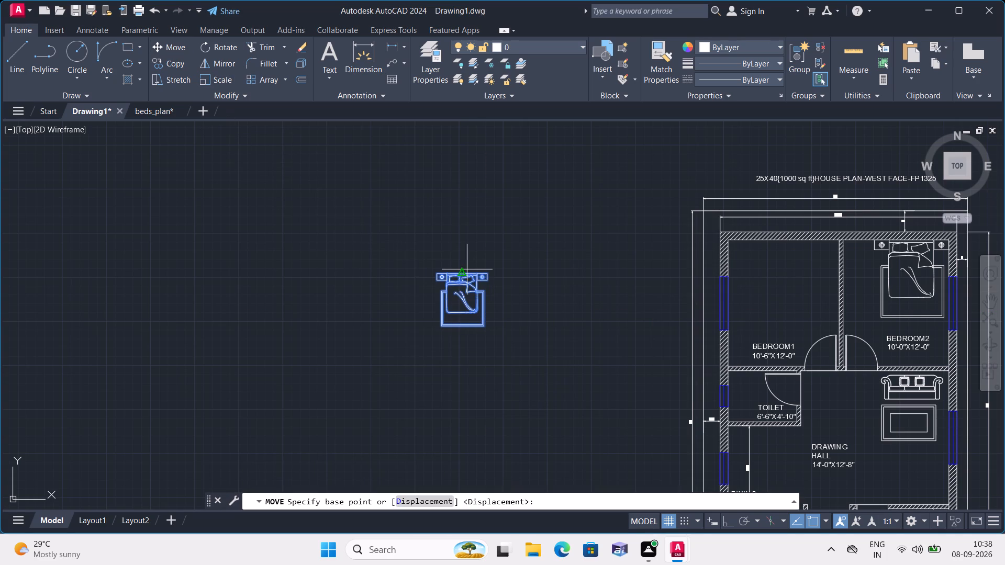
click(462, 269)
scroll(739, 248, up, 1)
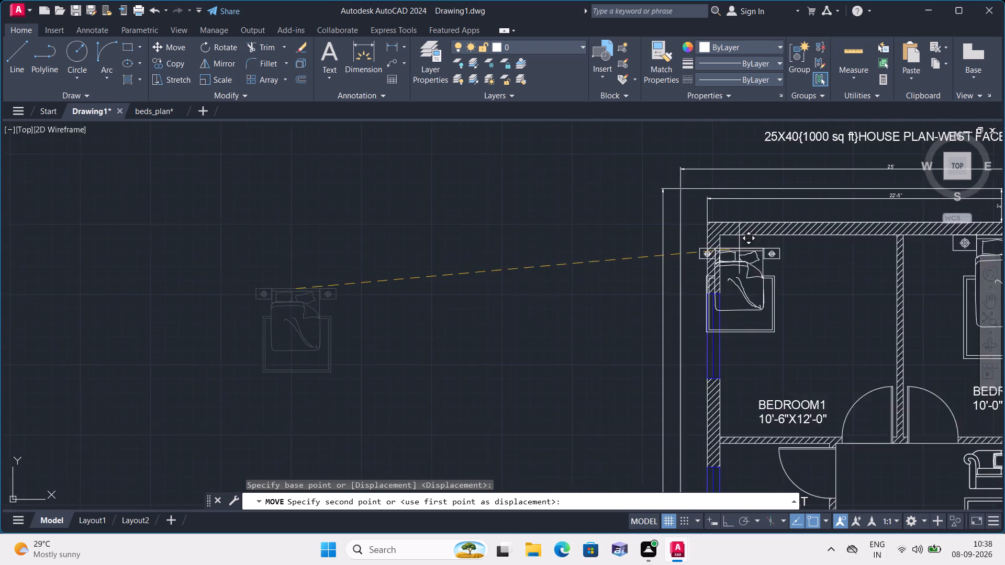
scroll(740, 248, up, 2)
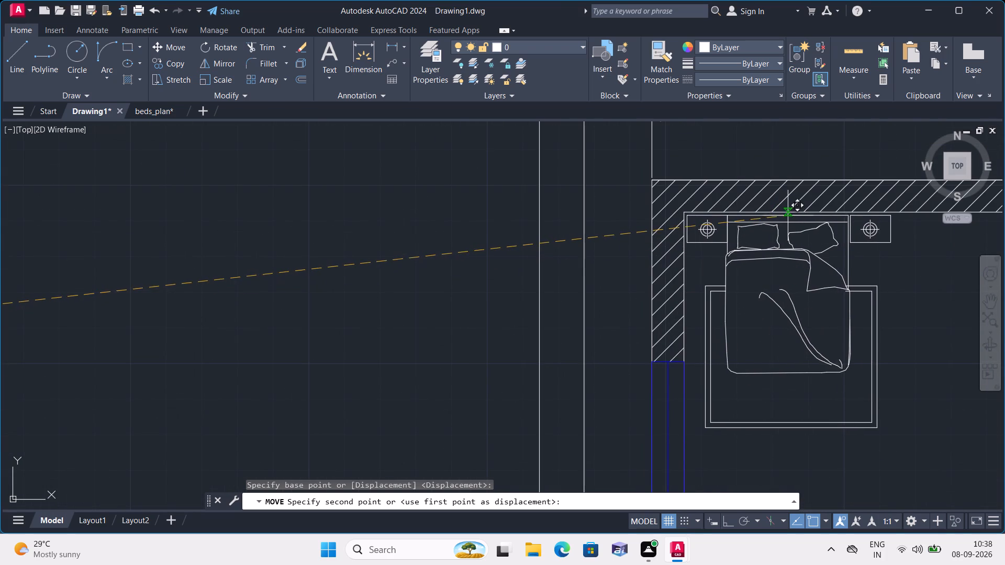
scroll(788, 214, up, 2)
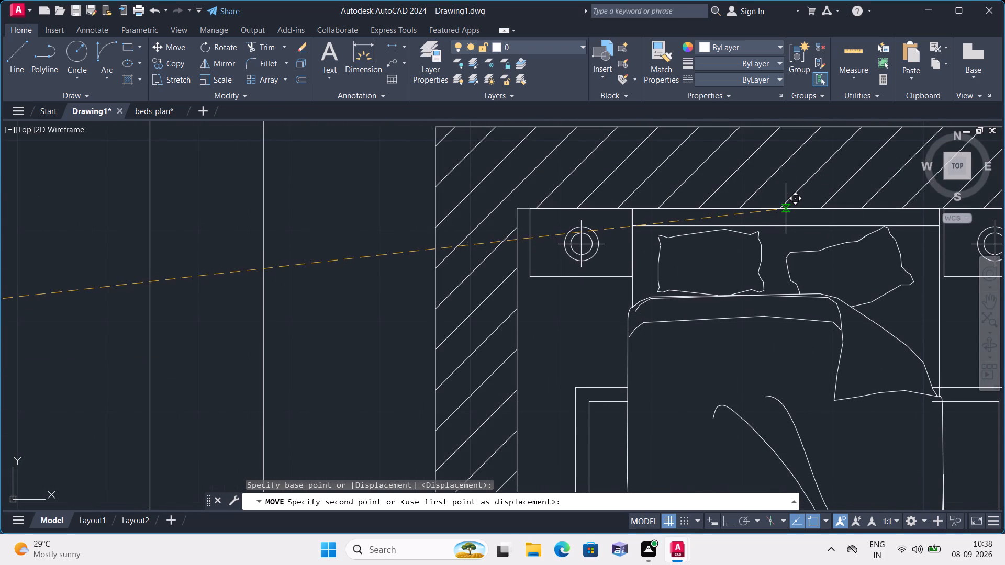
scroll(785, 208, up, 1)
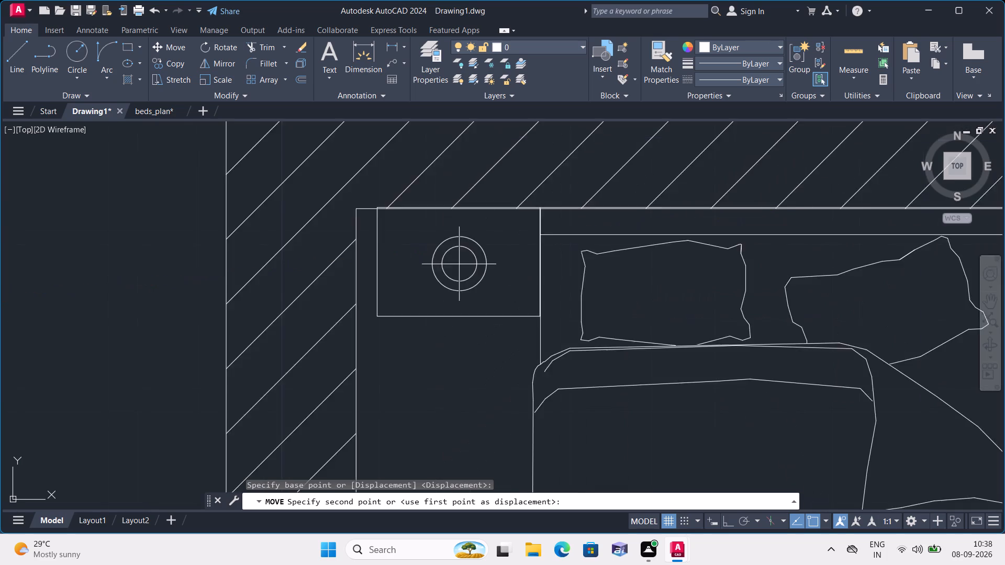
scroll(785, 208, up, 2)
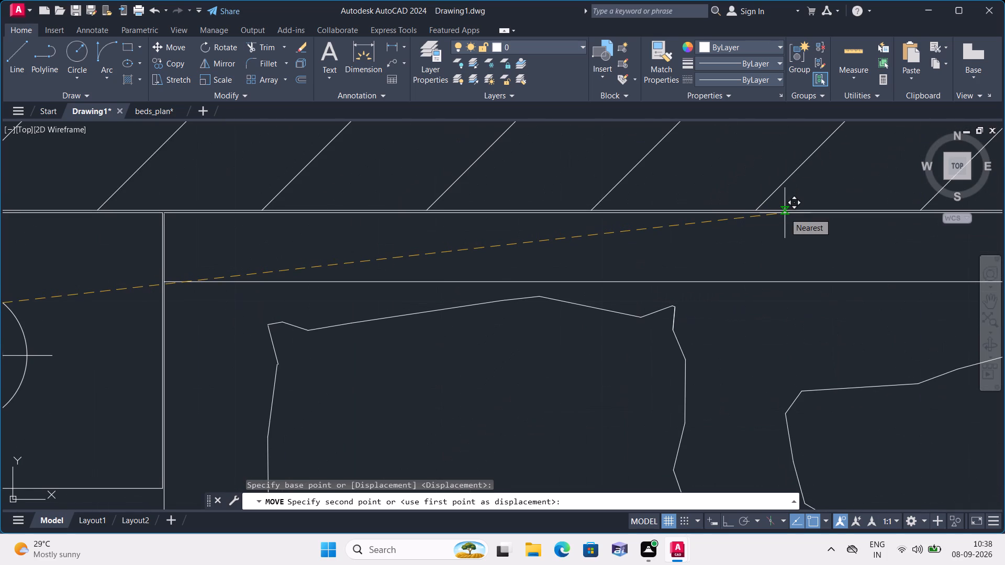
click(785, 210)
scroll(763, 251, down, 2)
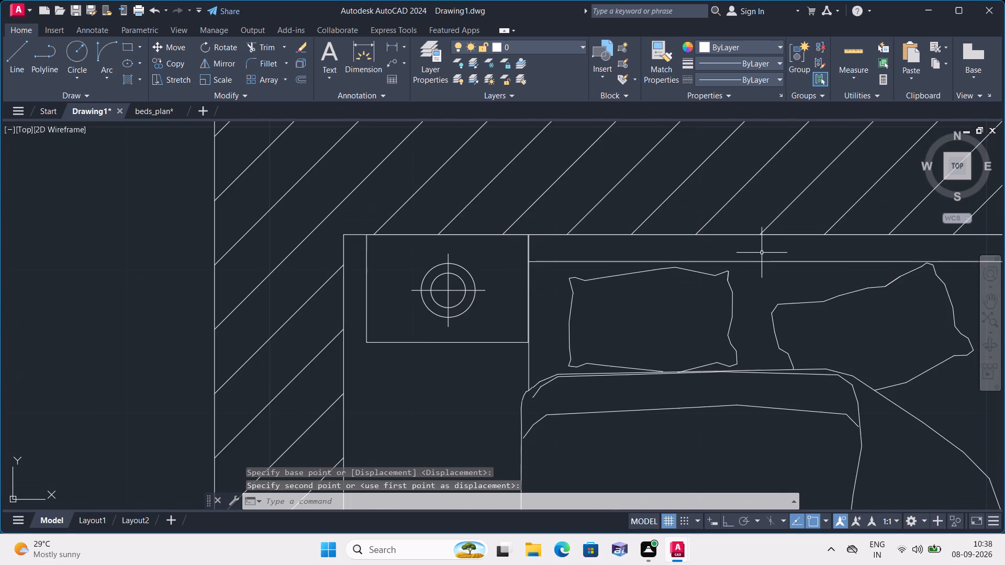
Open the recent drawing toilets.dwg and copy the second toilet in the second row.
scroll(761, 254, down, 3)
scroll(882, 329, down, 1)
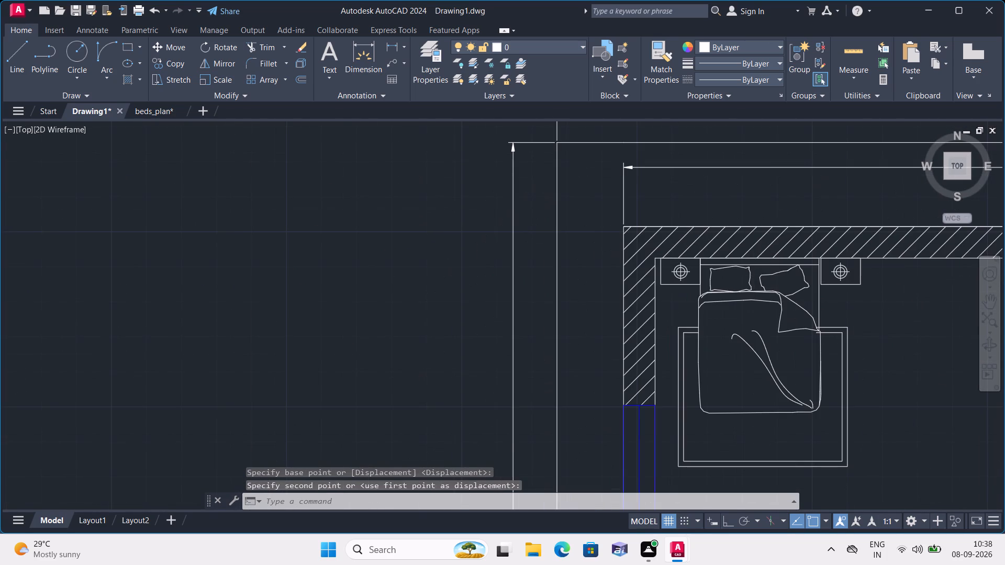
middle_drag(882, 331, 680, 284)
scroll(882, 331, down, 1)
scroll(680, 284, down, 2)
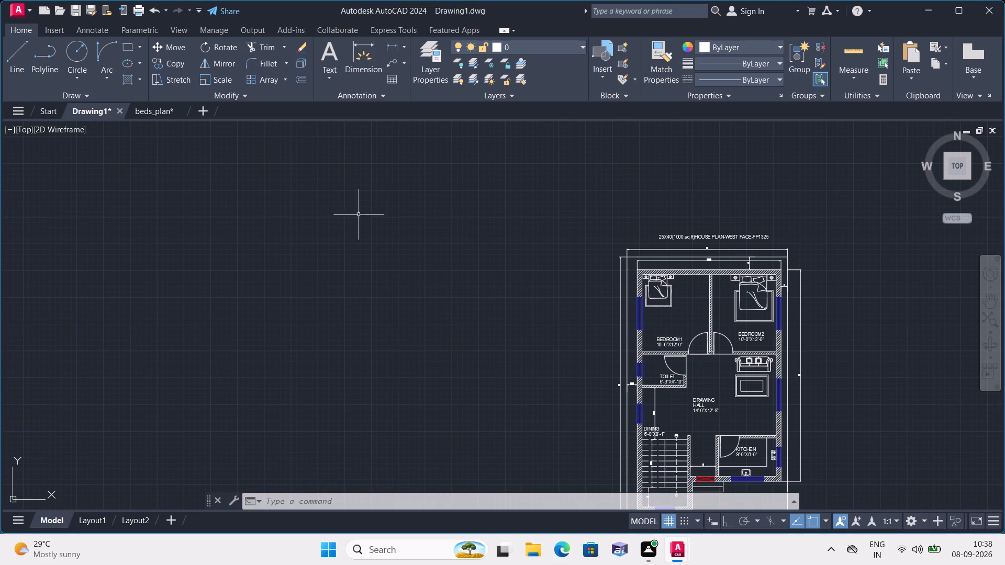
click(16, 7)
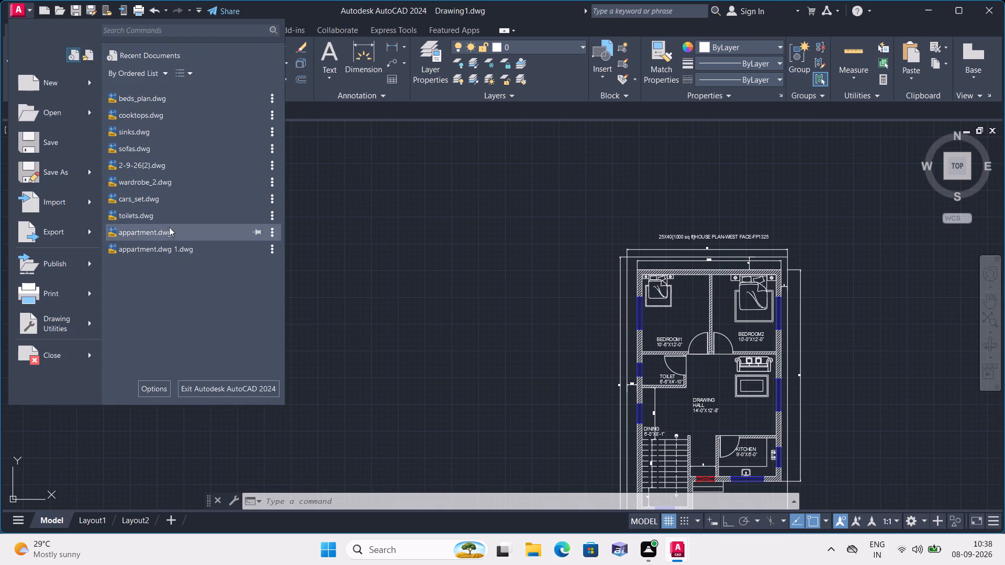
click(167, 212)
scroll(286, 231, down, 1)
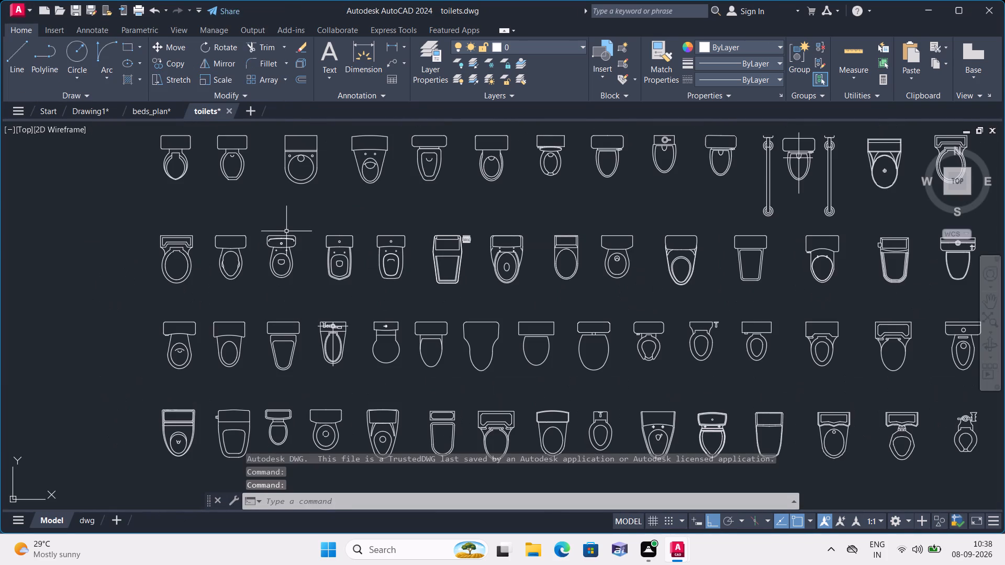
click(213, 227)
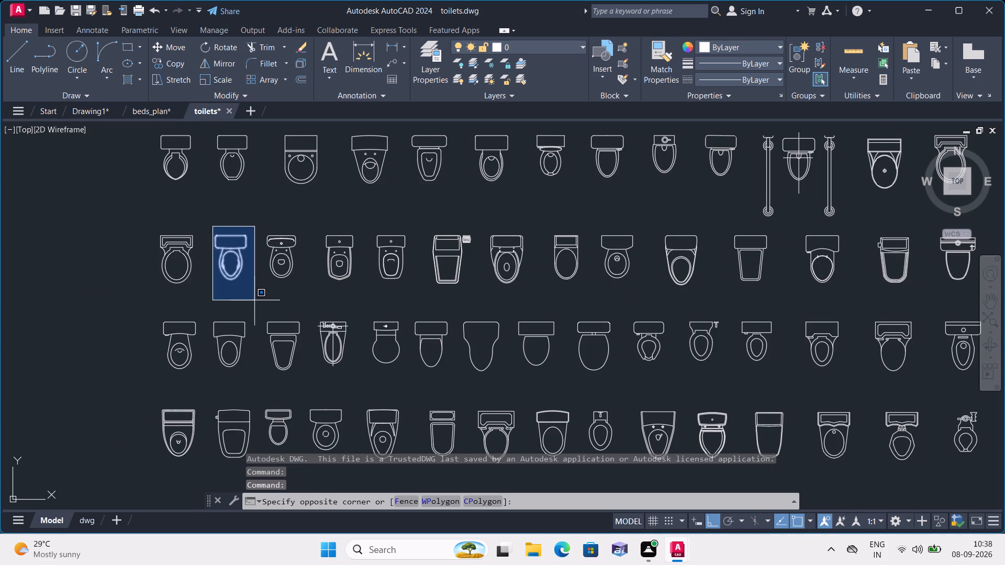
click(258, 302)
key(ctrl+c)
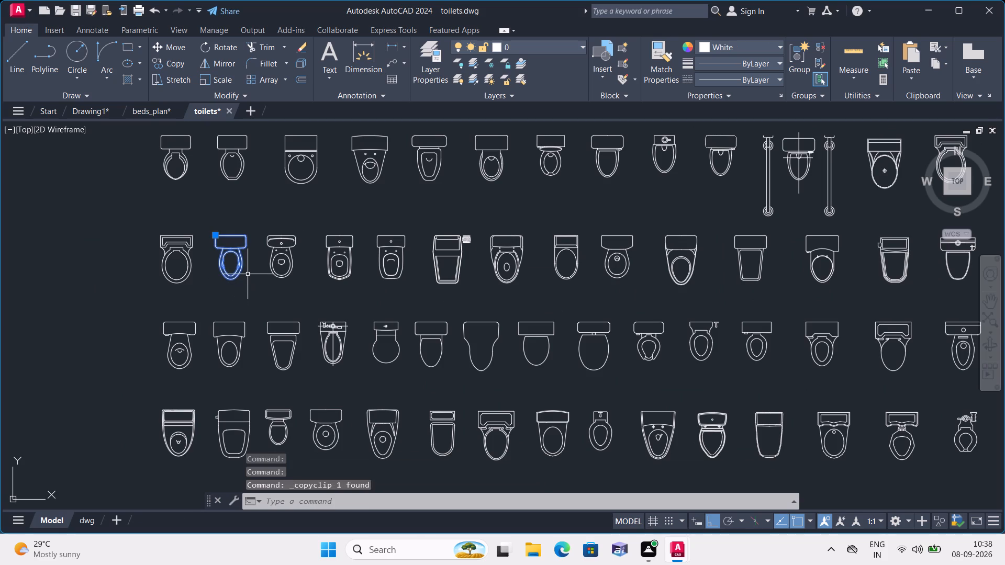
Paste the copied toilet into Drawing1, in the empty area northwest of the plan.
click(100, 111)
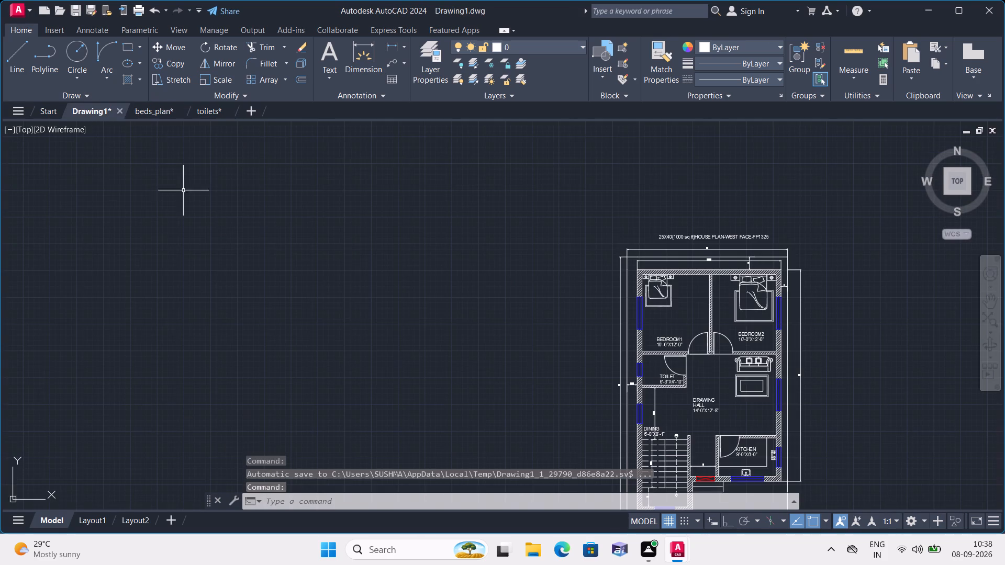
key(ctrl+v)
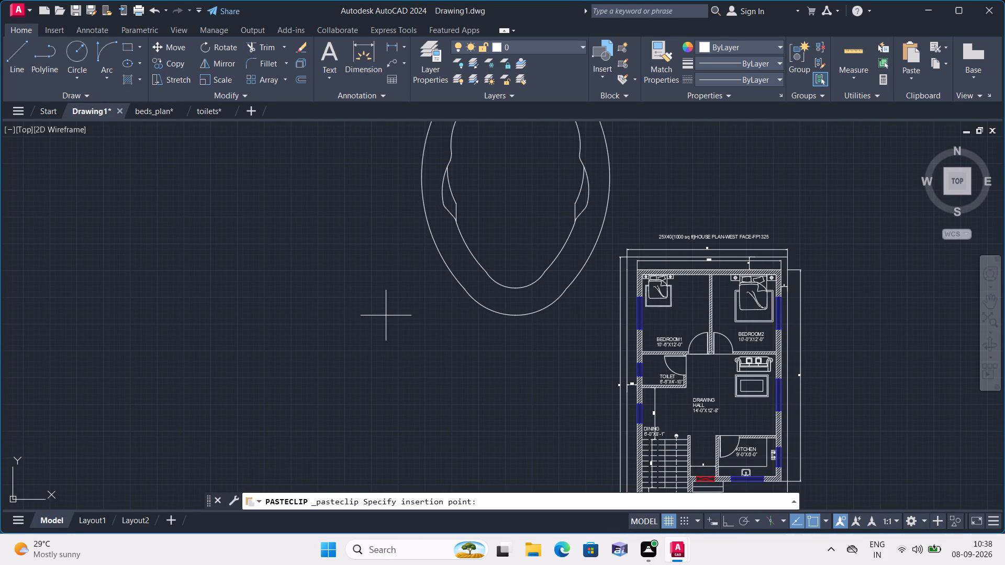
click(387, 315)
Rotate the pasted toilet 90° counterclockwise about the midpoint of its tank's back edge, with Ortho on, so the bowl faces east.
scroll(420, 284, down, 2)
click(445, 133)
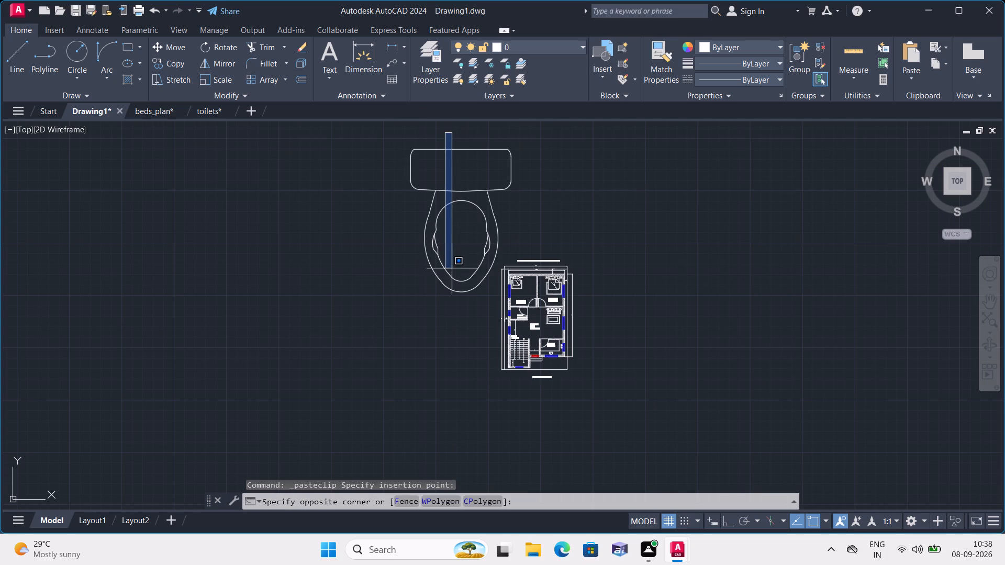
click(459, 293)
click(459, 281)
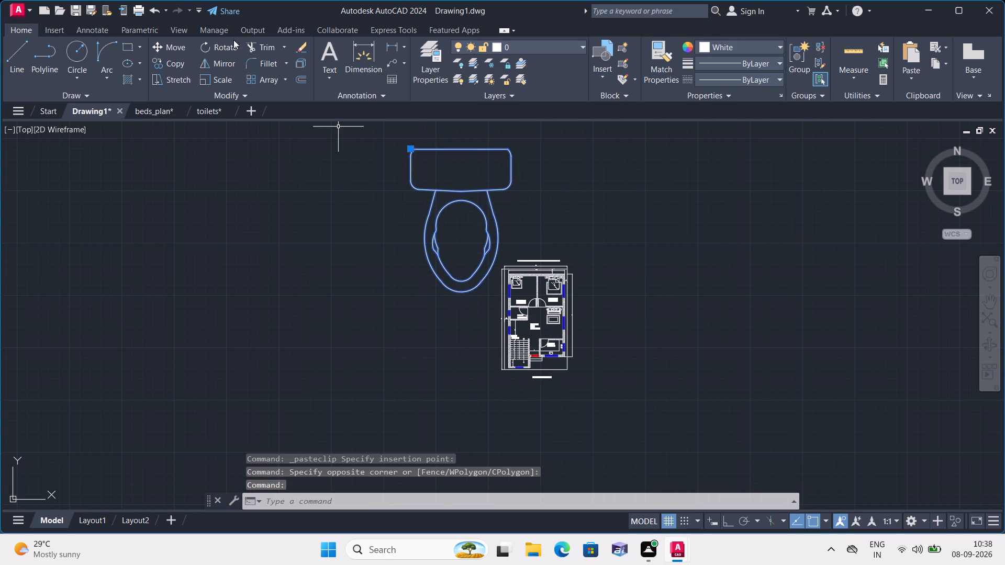
click(225, 48)
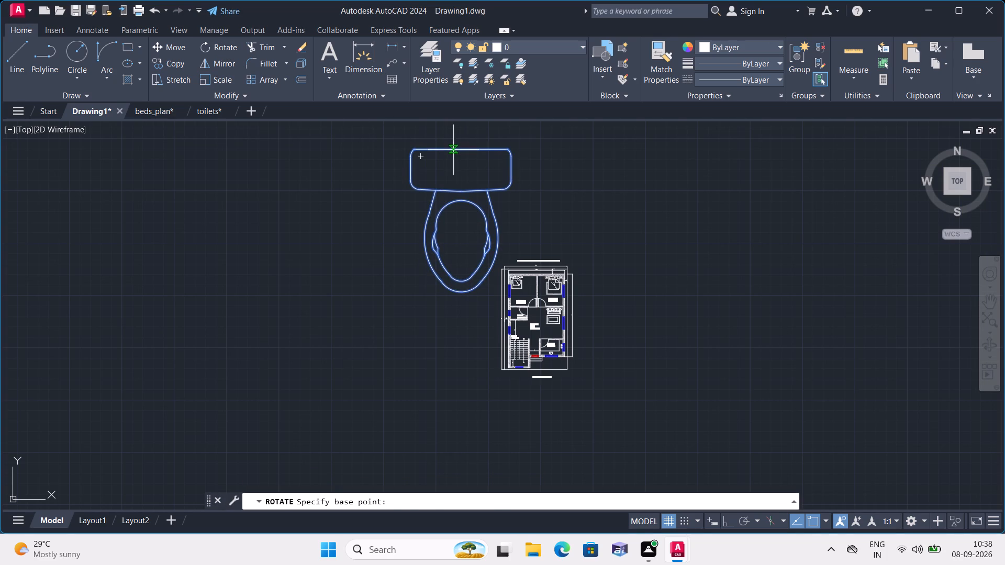
click(454, 150)
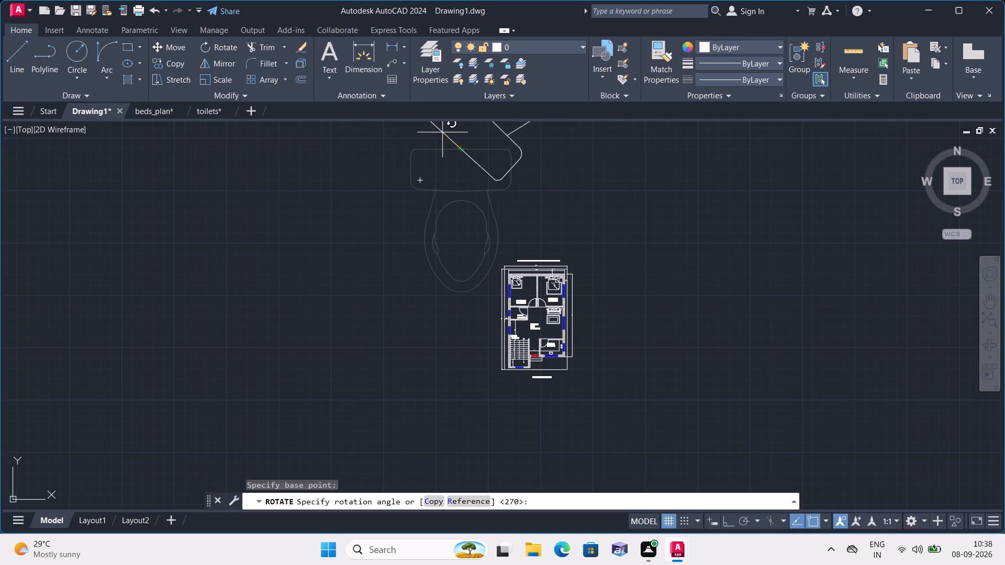
key(F8)
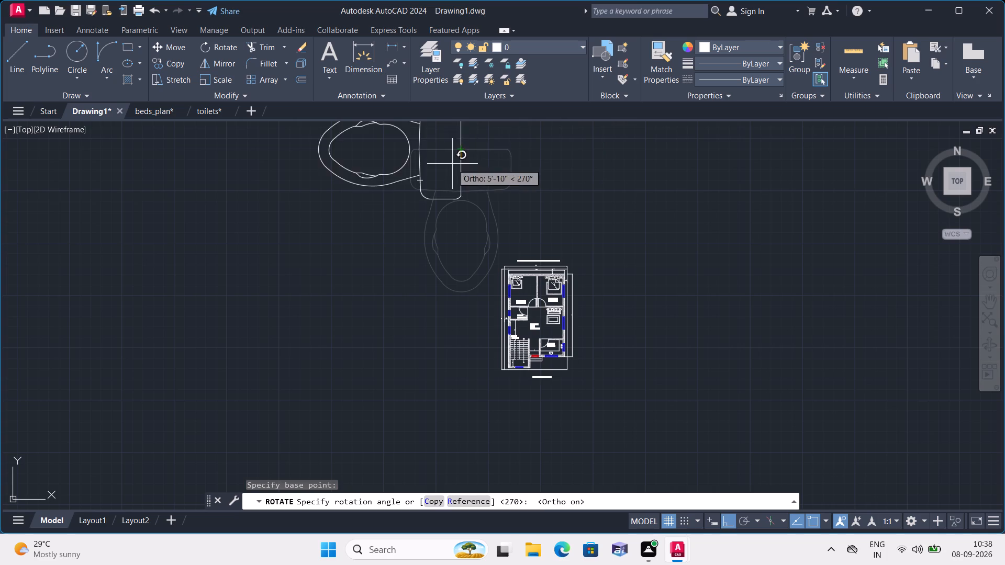
scroll(492, 175, down, 2)
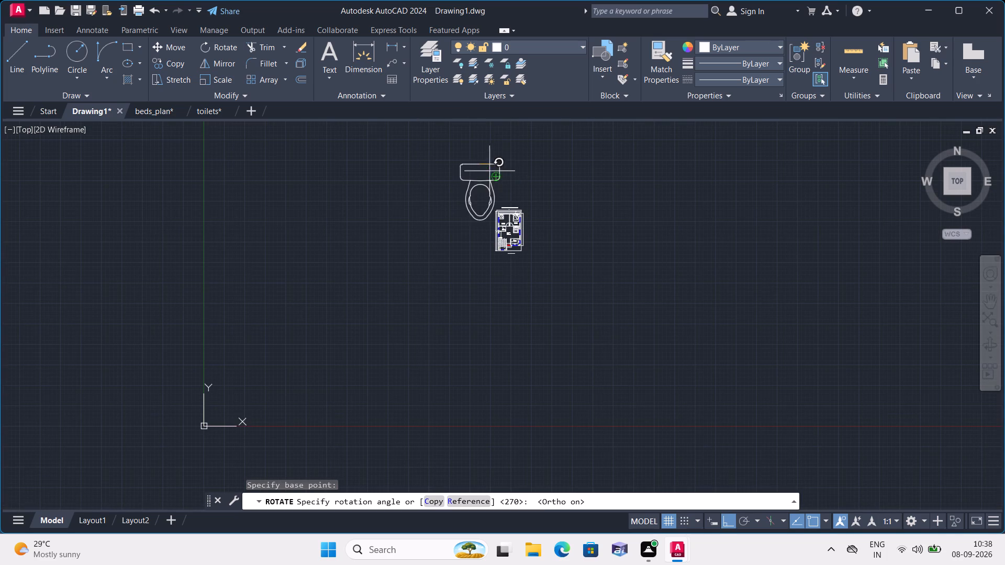
click(481, 135)
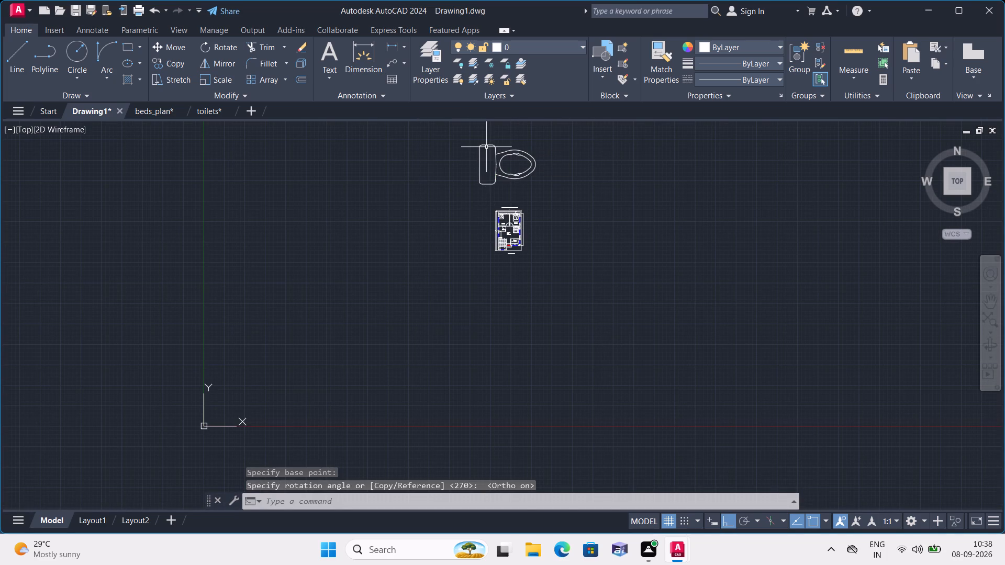
Move the rotated toilet straight south by its tank-corner grip to just below the plan, and turn Ortho off.
click(487, 146)
click(479, 184)
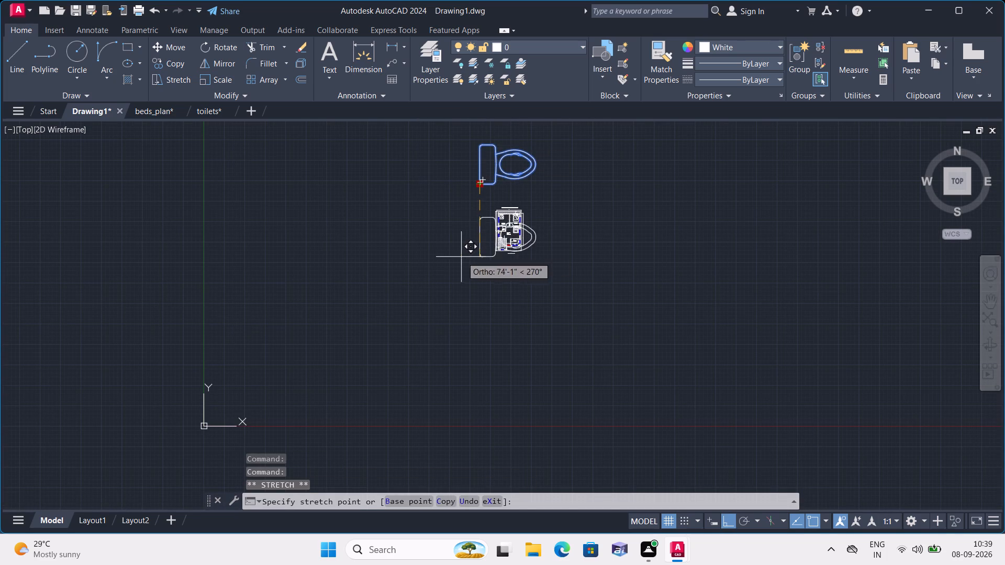
click(431, 292)
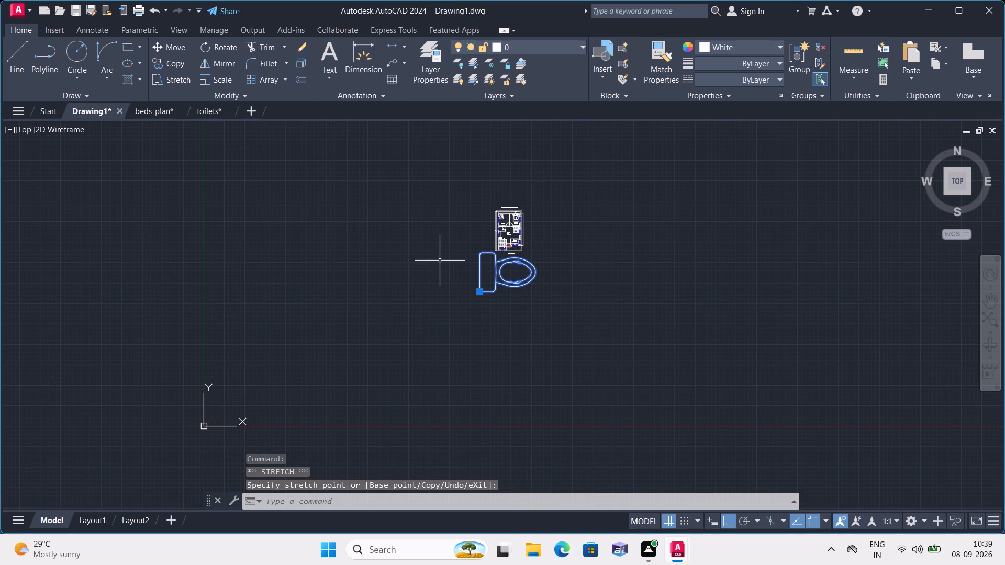
key(Escape)
key(F8)
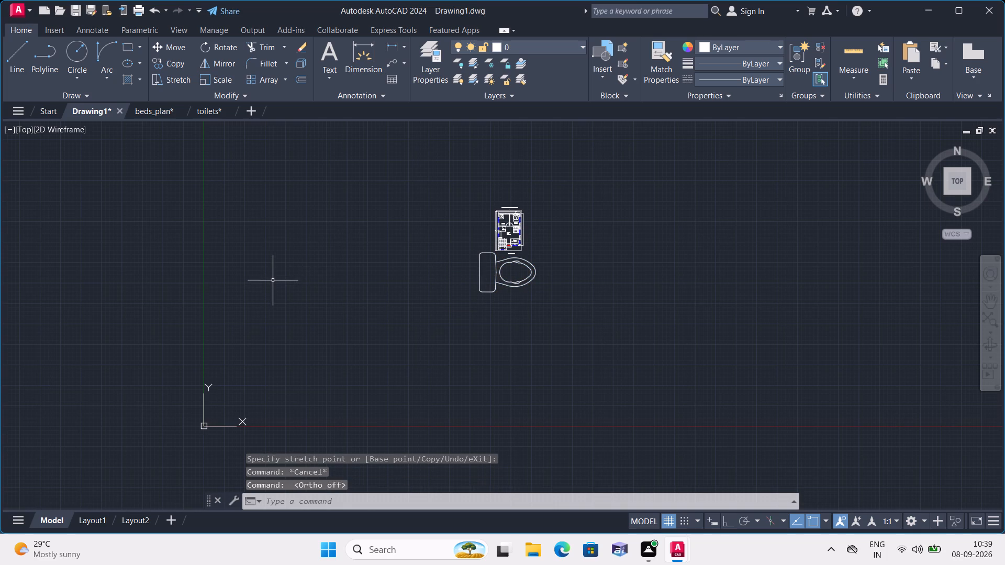
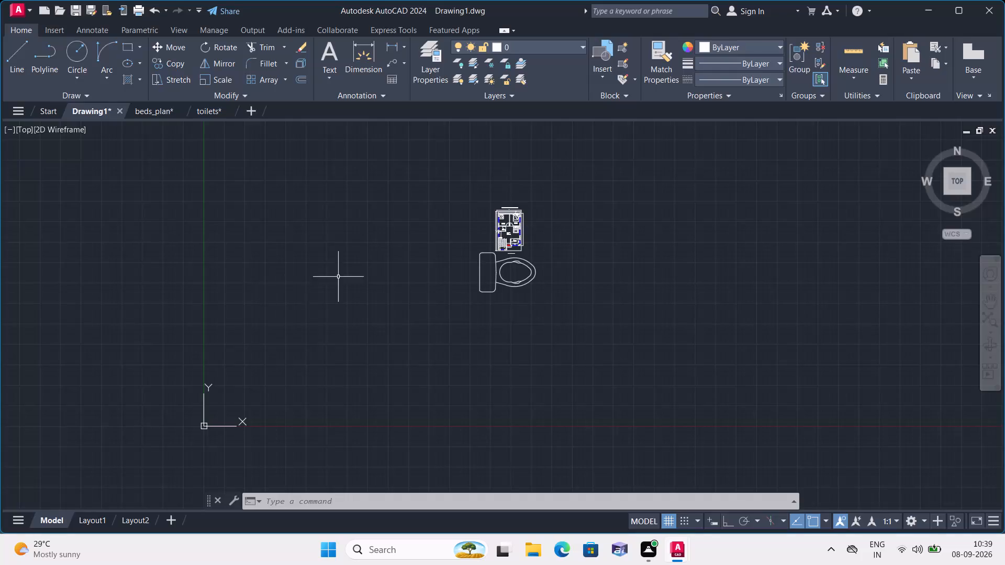
Scale the toilet down freehand to roughly a quarter of its size about the middle of the tank's front edge.
scroll(546, 265, up, 1)
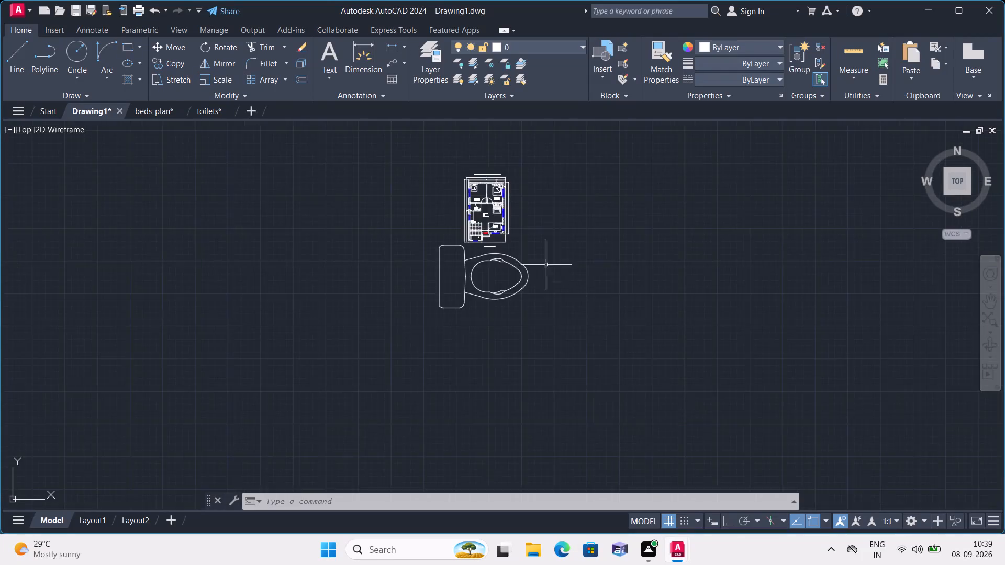
scroll(545, 272, up, 1)
click(480, 253)
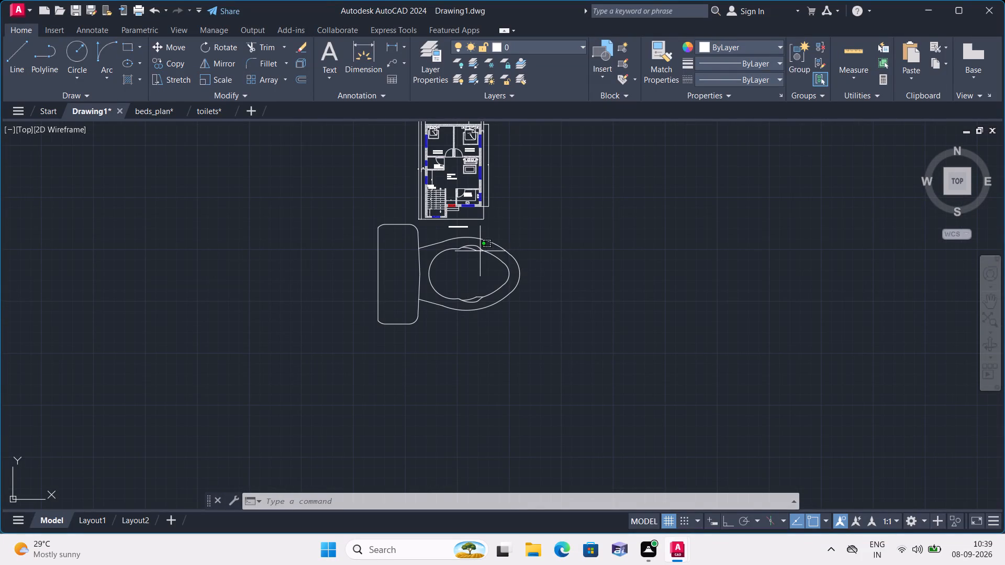
click(480, 251)
click(473, 242)
click(472, 247)
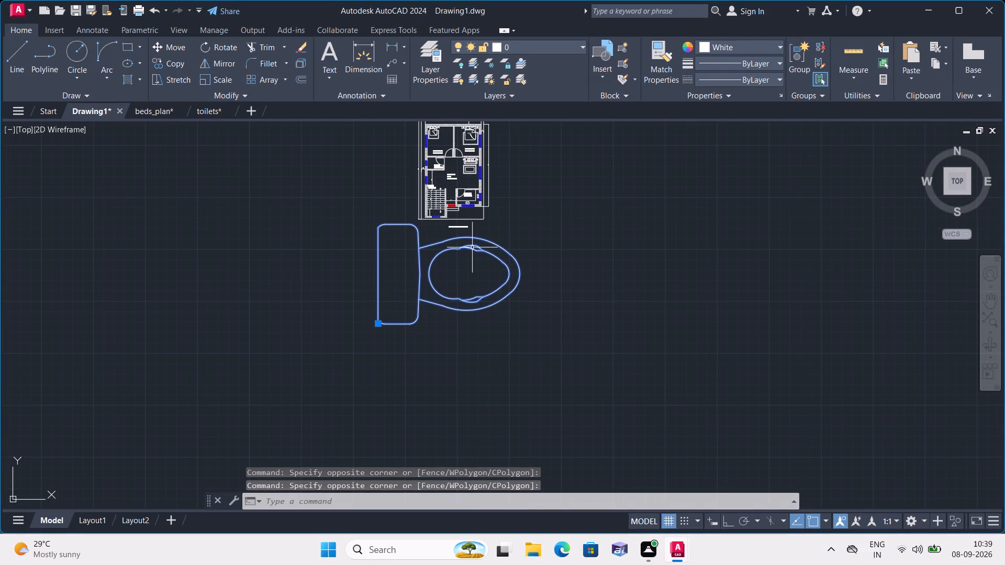
click(222, 80)
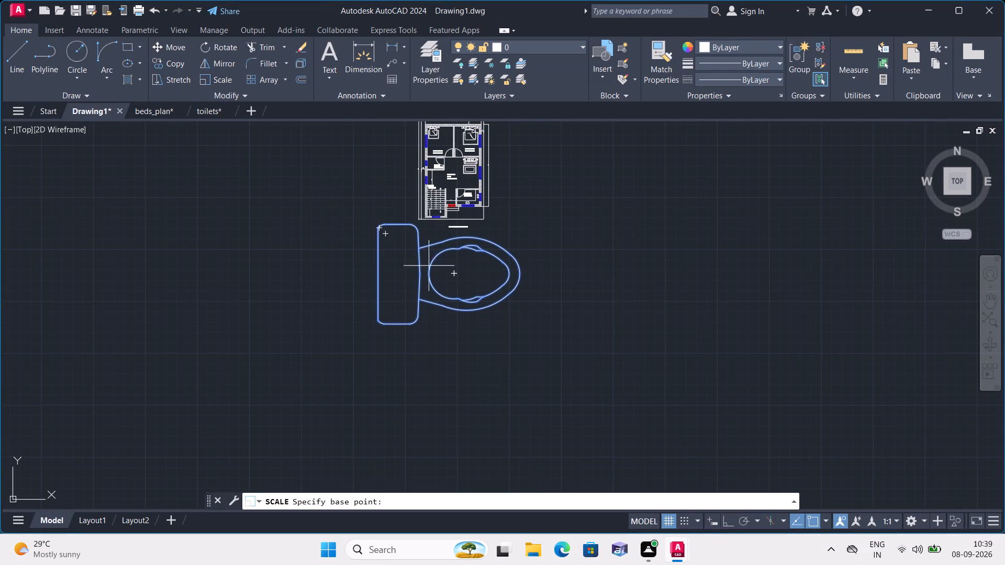
click(414, 268)
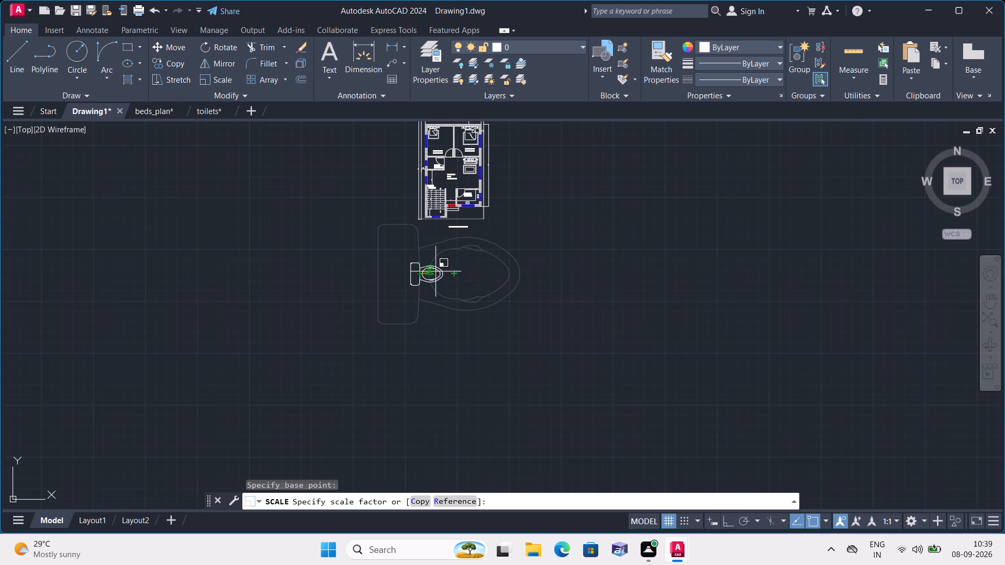
click(435, 272)
Scale the toilet down again, to roughly a third, about the tank's front edge so it suits the toilet room.
scroll(420, 268, up, 3)
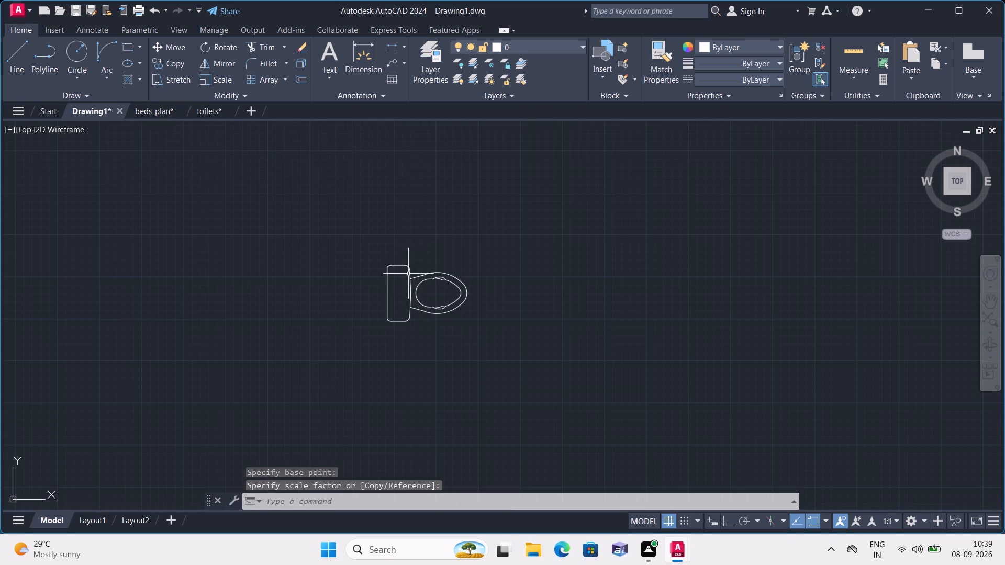
click(408, 273)
click(208, 80)
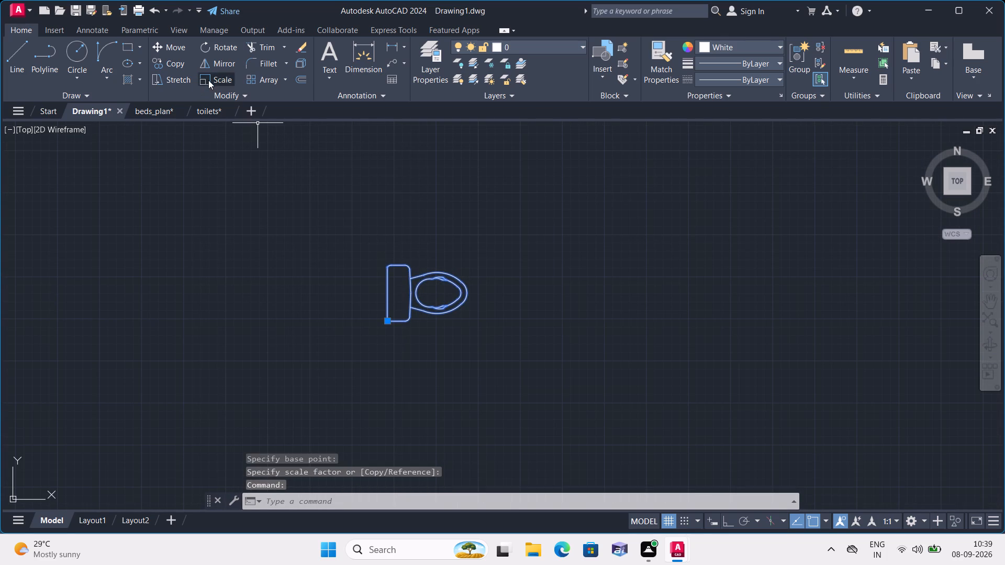
click(408, 292)
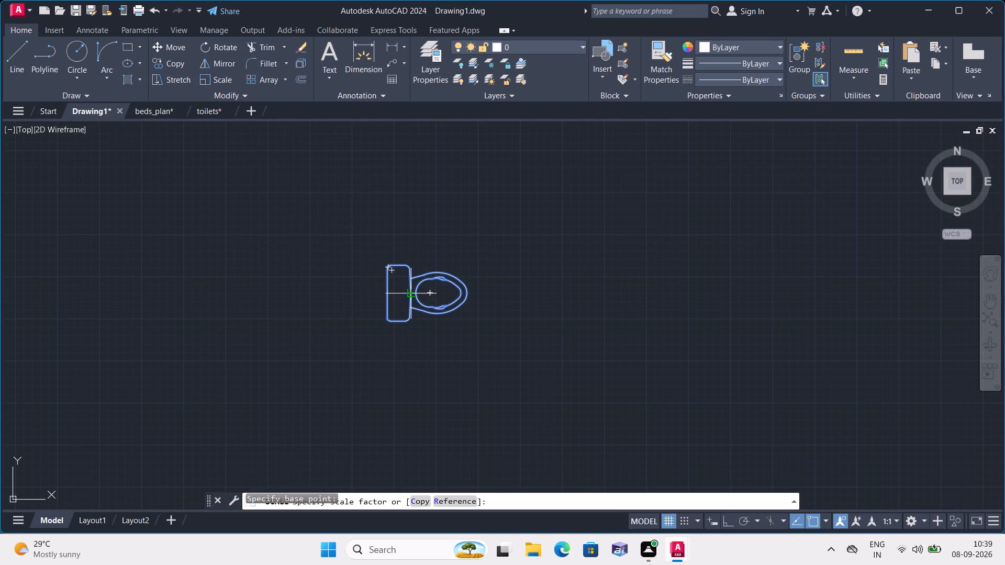
click(414, 284)
Move the toilet by its tank-corner grip into the toilet room, snapping it to the south inner corner of the west-wall window.
click(413, 289)
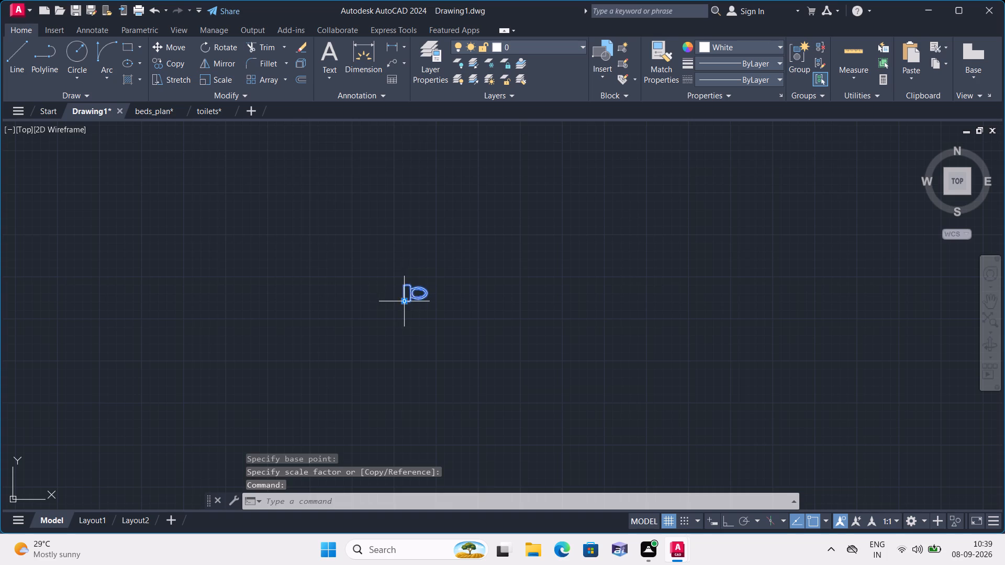
click(402, 301)
scroll(403, 224, down, 3)
middle_drag(402, 219, 404, 296)
scroll(415, 223, up, 3)
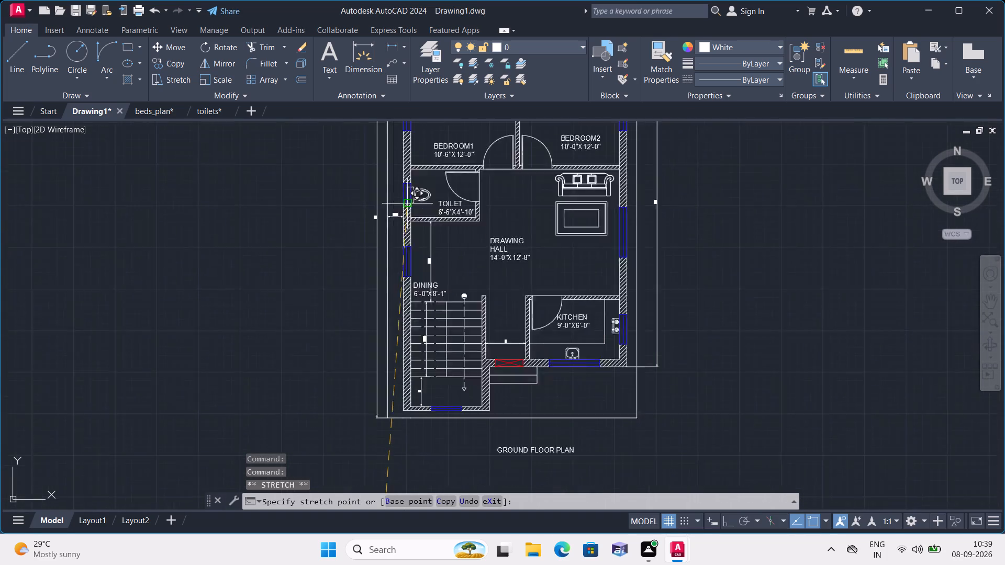
scroll(409, 202, up, 4)
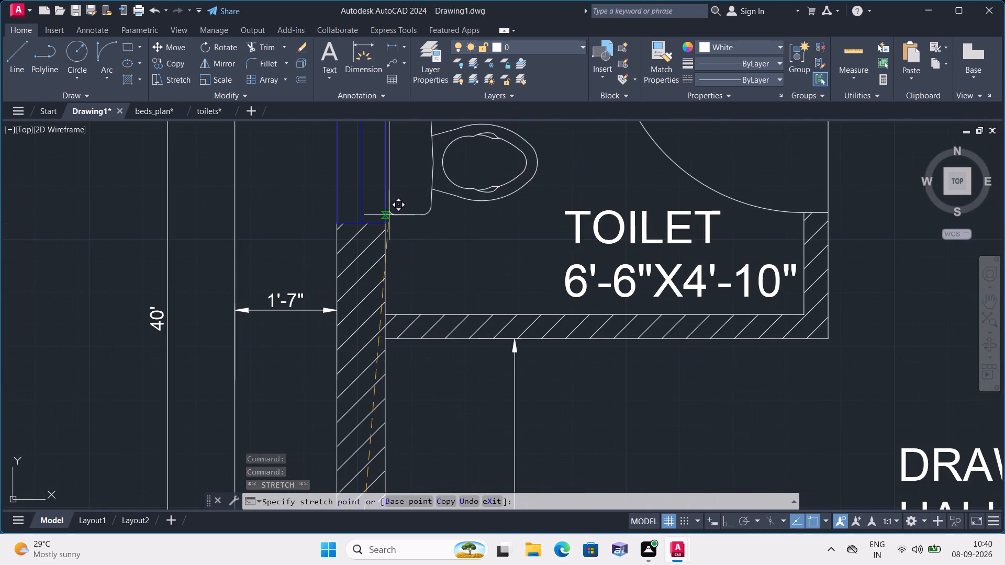
click(386, 221)
scroll(386, 201, up, 2)
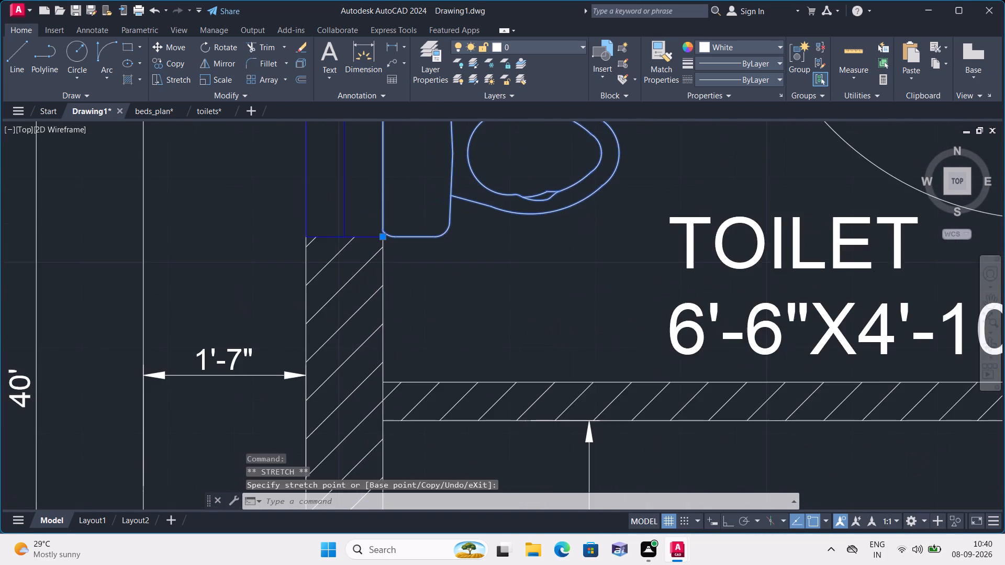
scroll(386, 201, up, 1)
key(Escape)
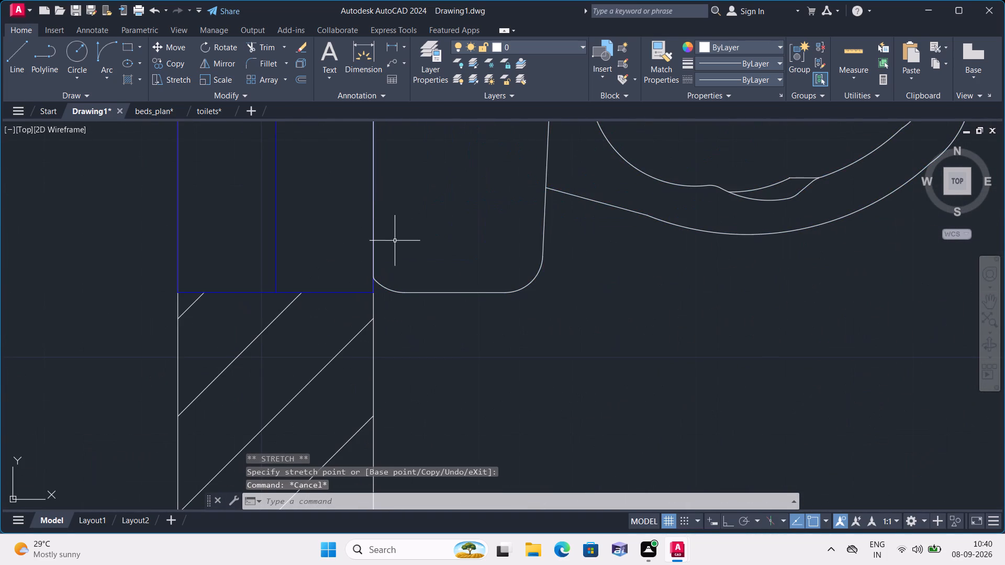
scroll(385, 252, up, 2)
scroll(372, 255, down, 3)
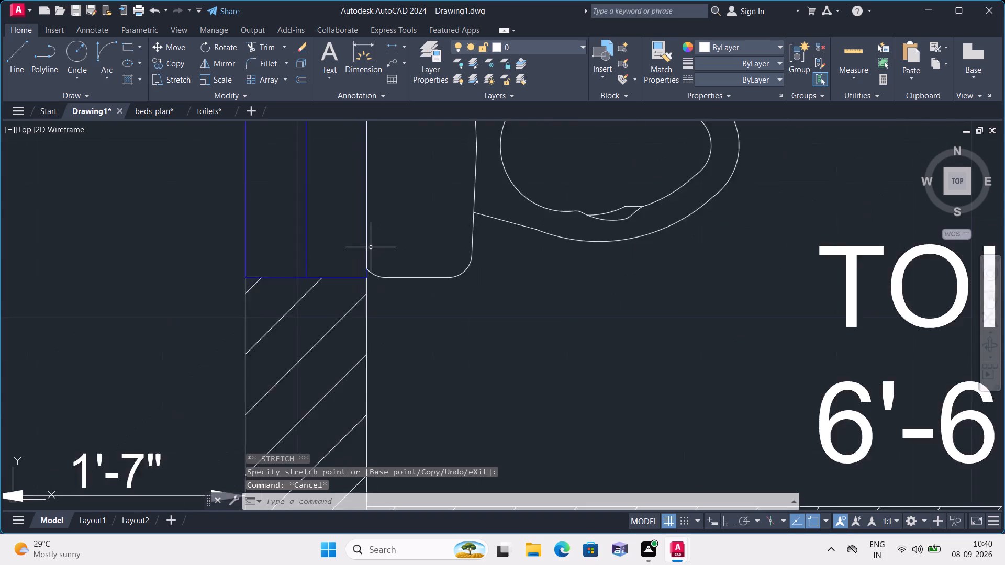
scroll(371, 247, down, 1)
middle_drag(370, 175, 396, 284)
scroll(378, 242, up, 2)
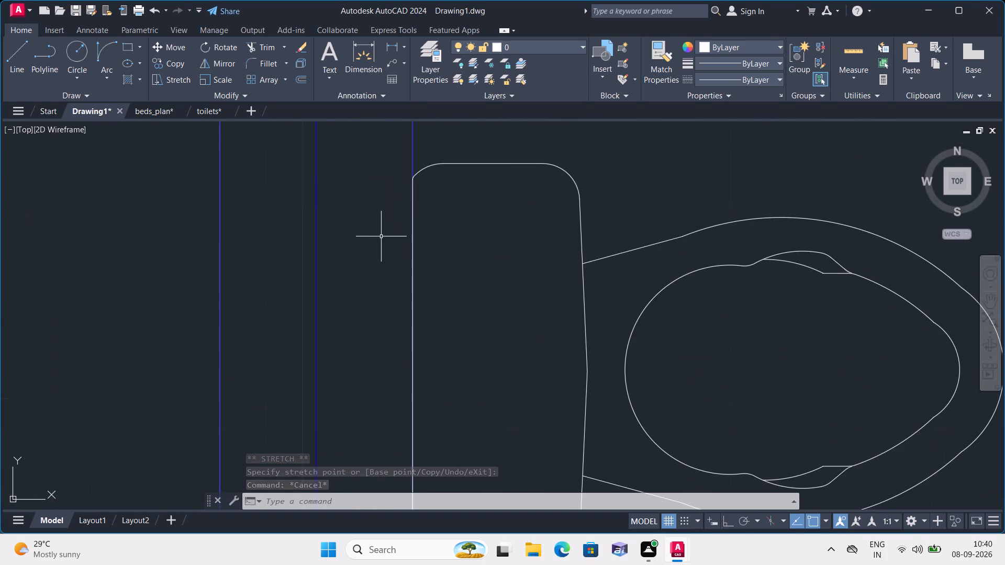
scroll(381, 236, down, 3)
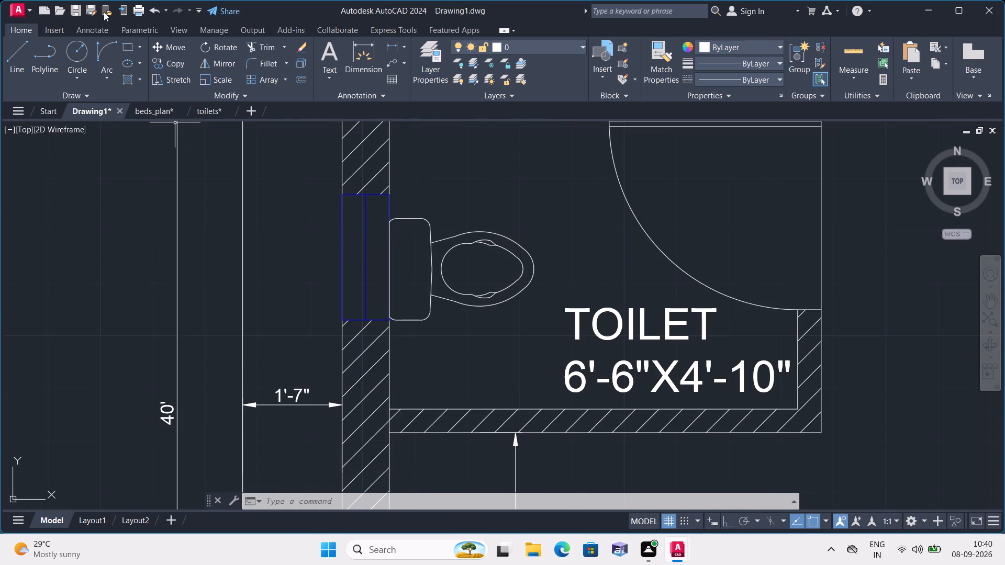
Open the recent drawing wardrobe_2.dwg and copy the plan-view wardrobe with straight hangers near the east end of the bottom row.
click(11, 9)
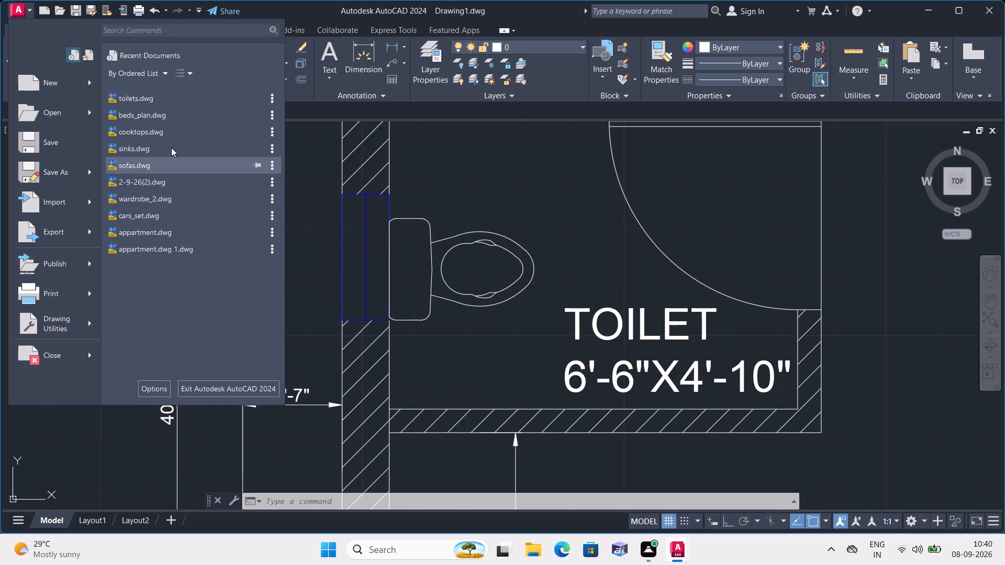
click(154, 197)
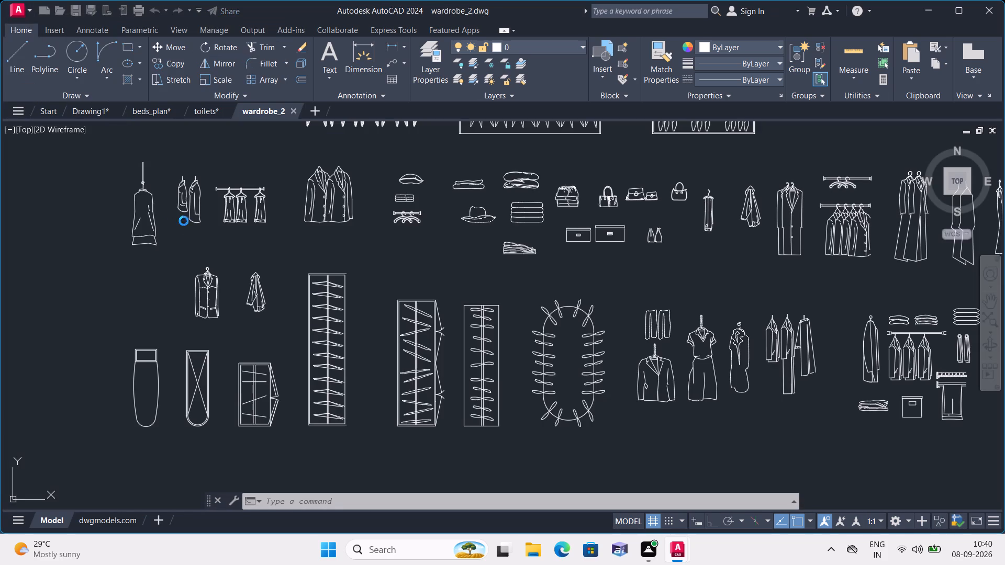
scroll(204, 237, down, 1)
scroll(390, 337, down, 1)
scroll(378, 318, up, 2)
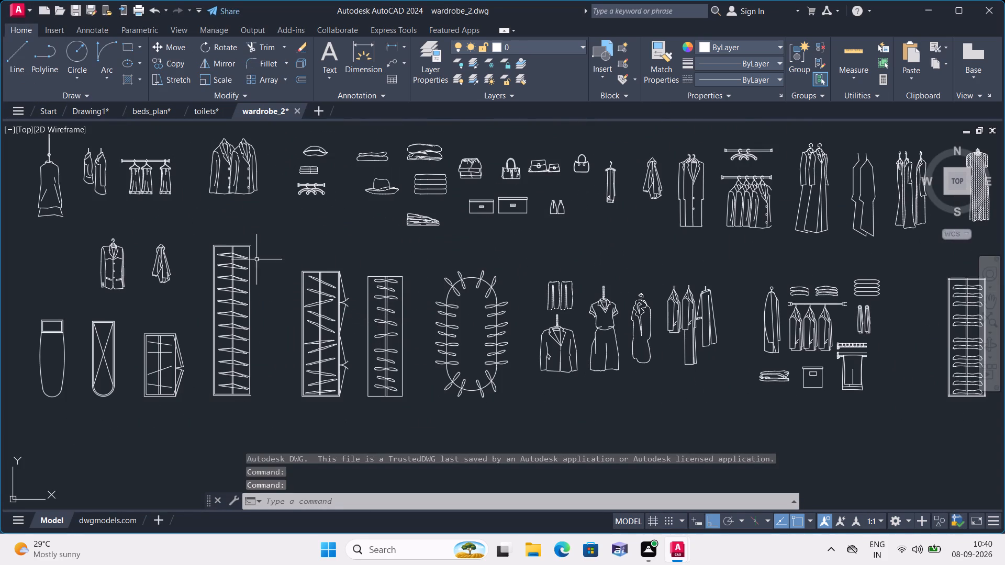
middle_drag(906, 417, 538, 392)
scroll(601, 298, up, 1)
click(551, 220)
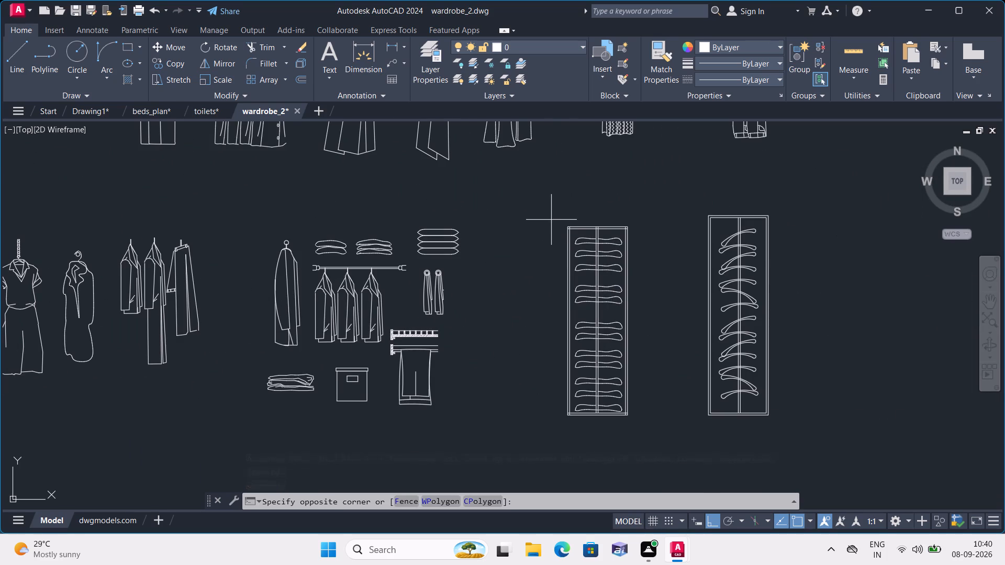
click(645, 431)
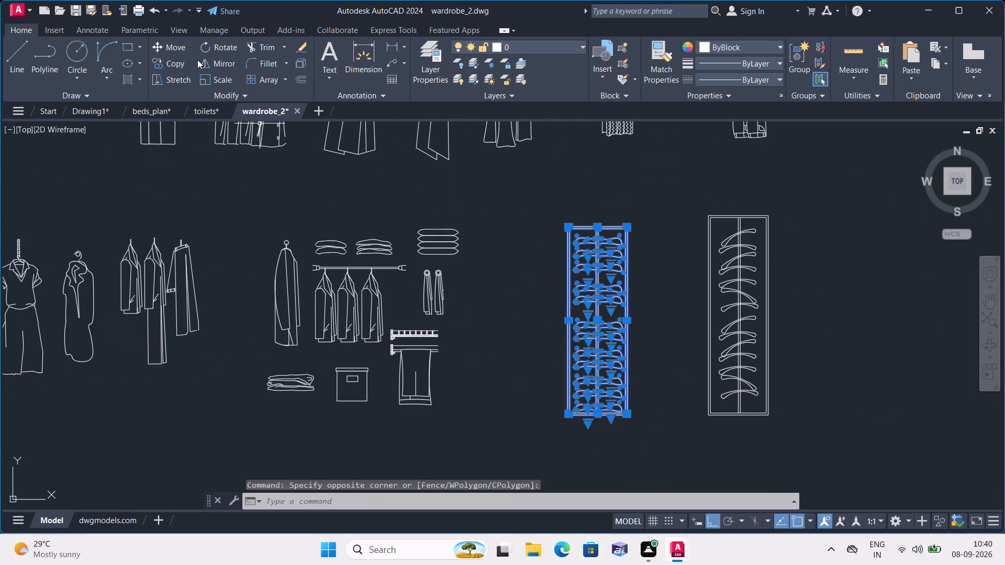
key(ctrl+c)
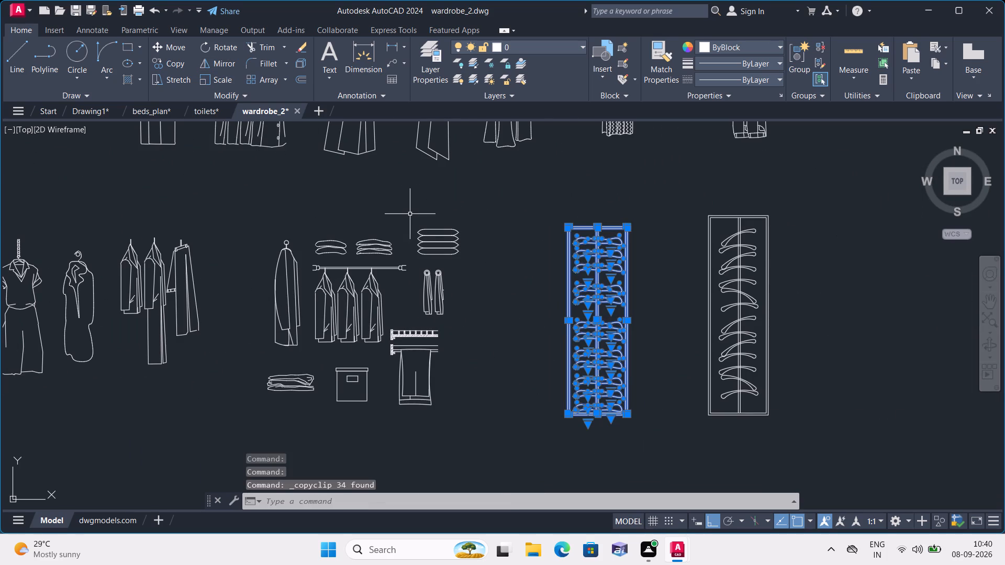
Paste the copied wardrobe into Drawing1, in the empty area east of the floor plan.
click(82, 105)
scroll(265, 211, down, 2)
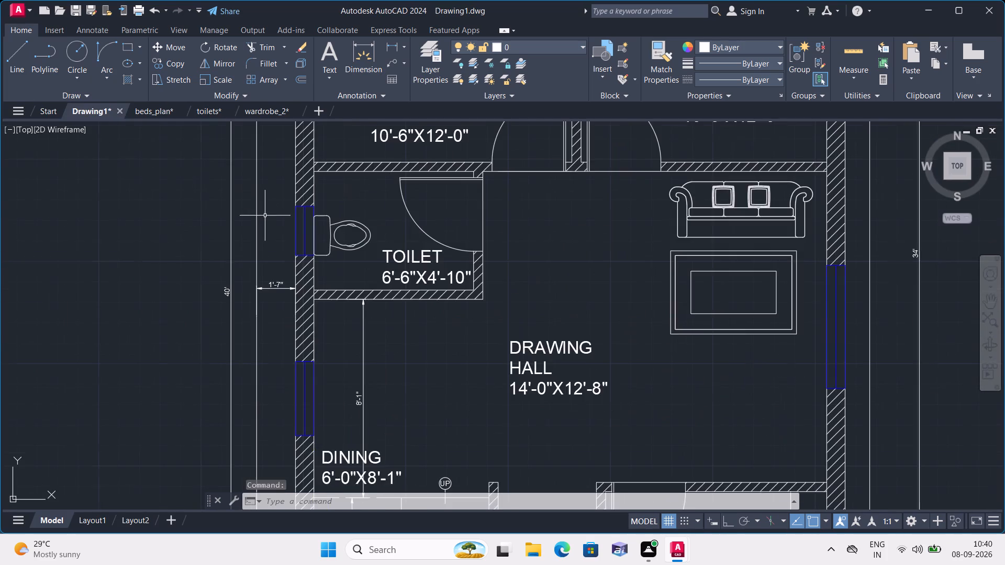
scroll(165, 252, down, 1)
key(ctrl+v)
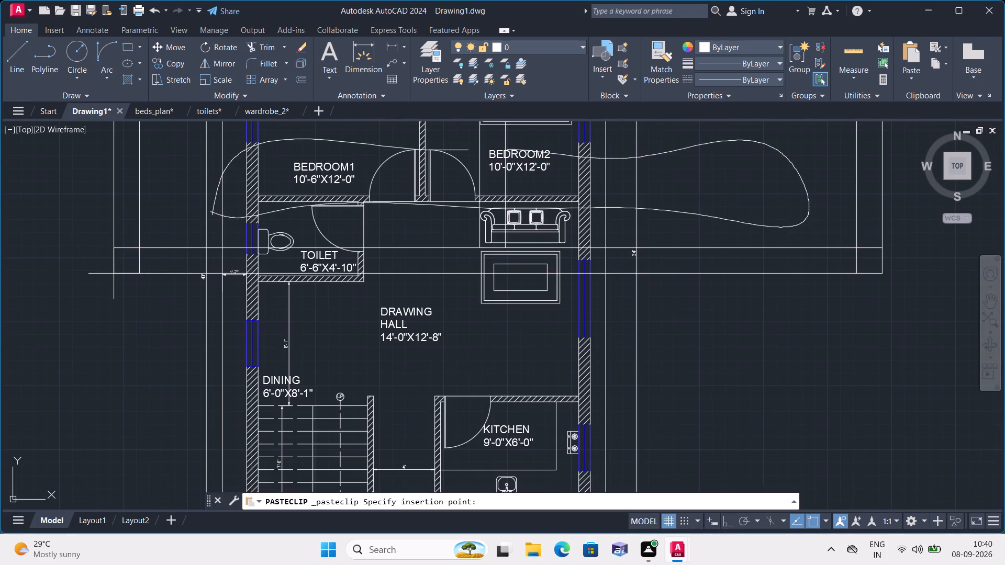
scroll(114, 274, down, 4)
click(375, 342)
Scale the whole pasted wardrobe down freehand about a hanger end so it suits the size of the floor plan.
scroll(351, 258, down, 2)
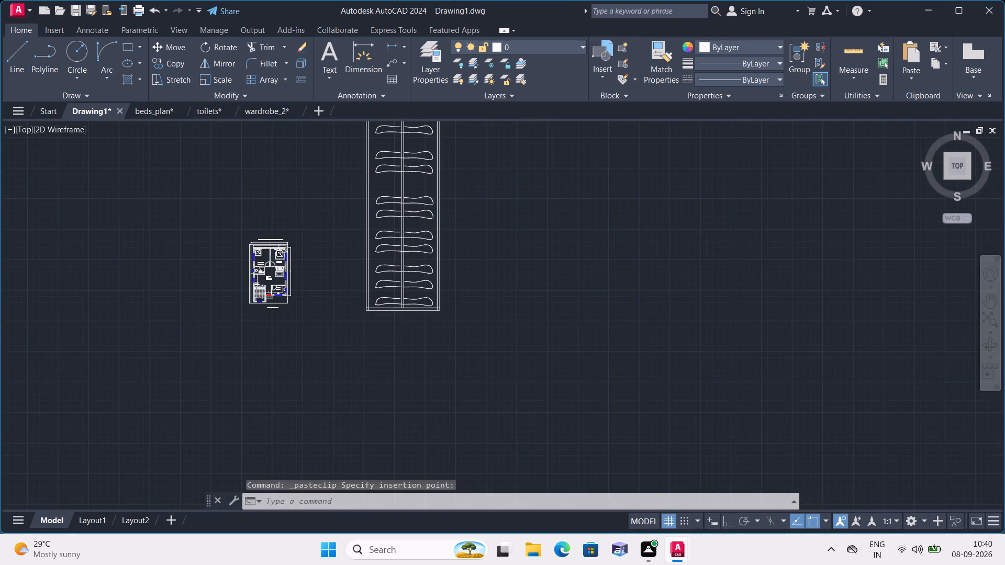
middle_drag(351, 250, 346, 274)
click(340, 150)
click(501, 371)
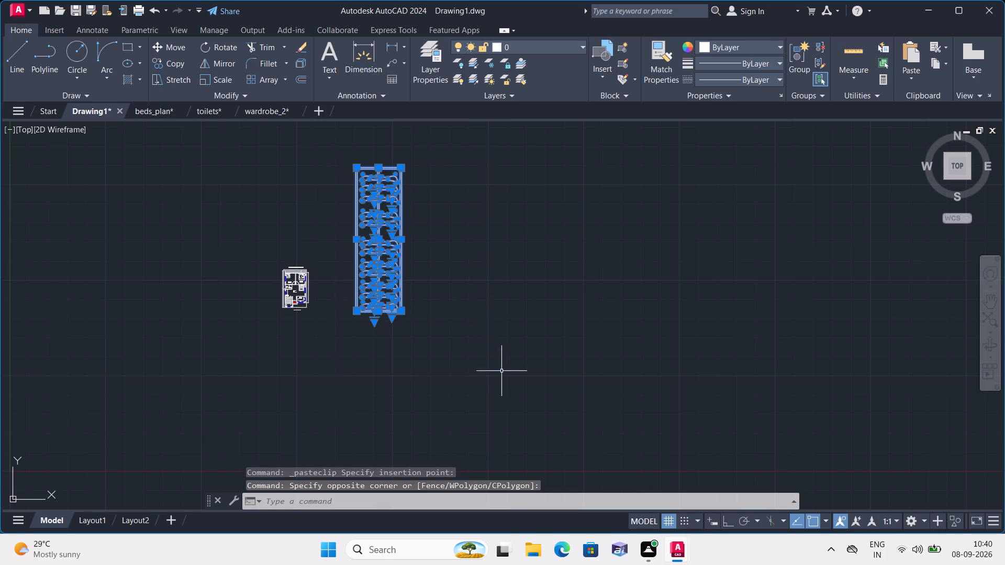
click(215, 76)
scroll(373, 278, up, 2)
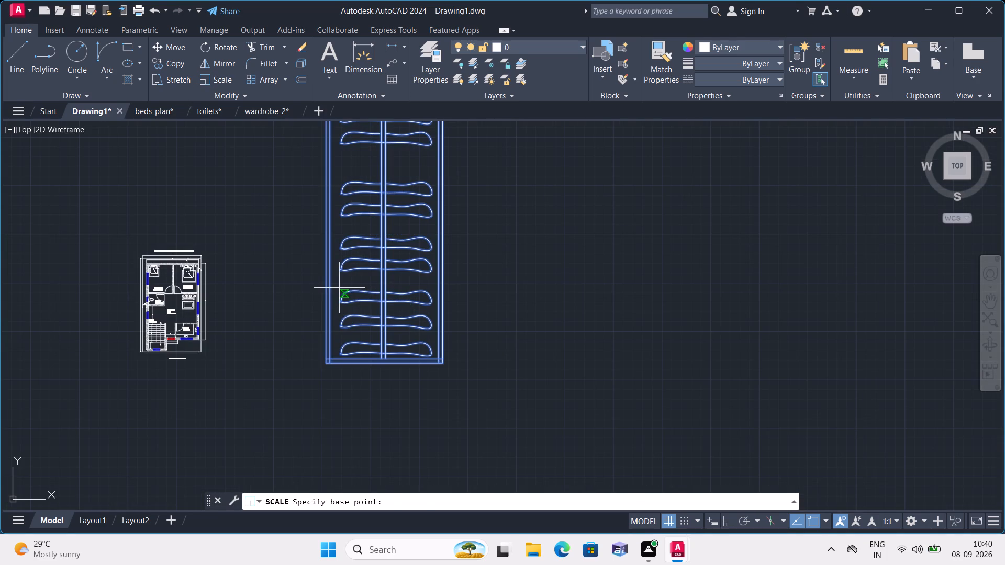
click(339, 288)
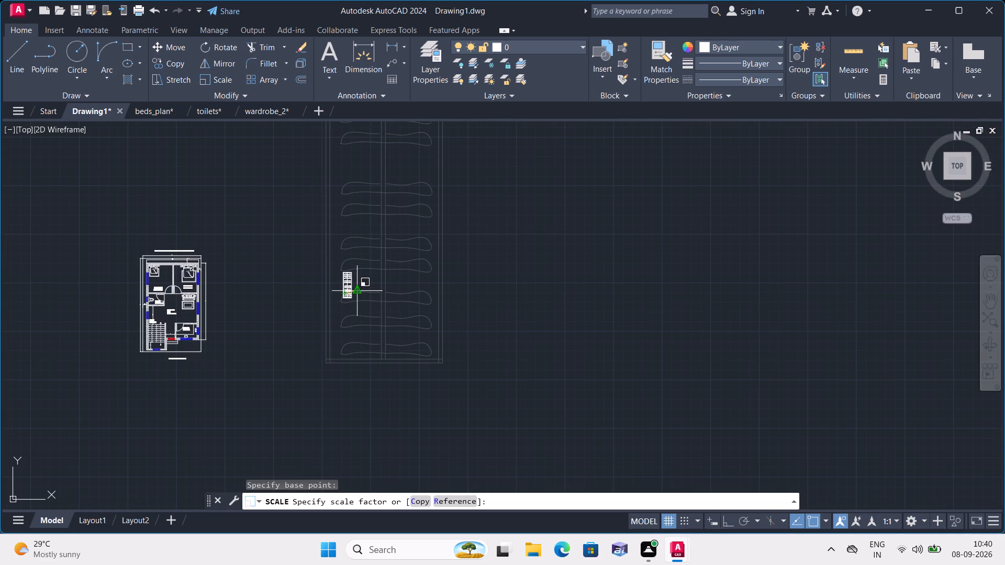
click(358, 295)
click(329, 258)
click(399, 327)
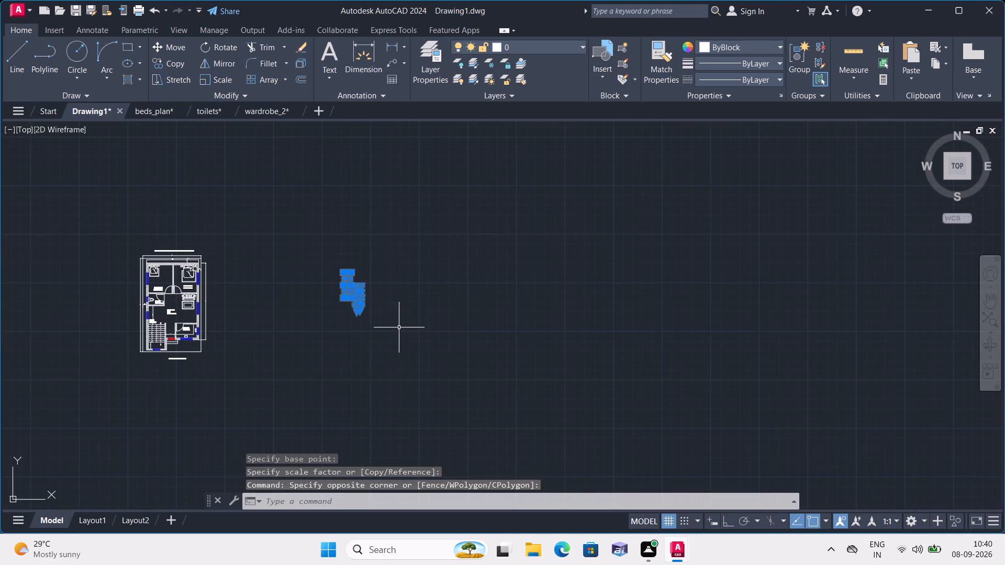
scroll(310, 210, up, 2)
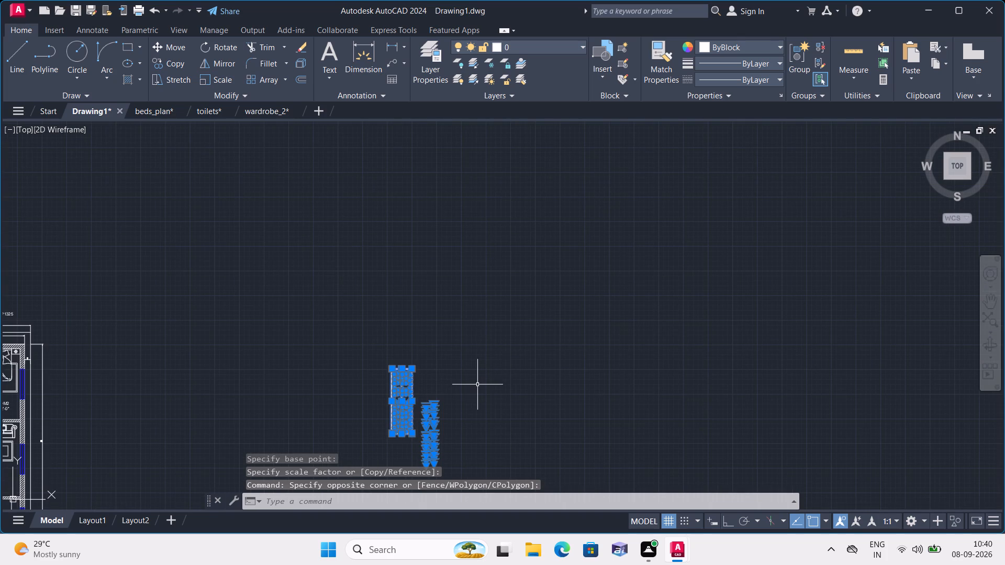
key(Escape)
Copy the scaled wardrobe by its north-west corner, placing two side-by-side copies just east of the floor plan.
middle_drag(440, 390, 437, 379)
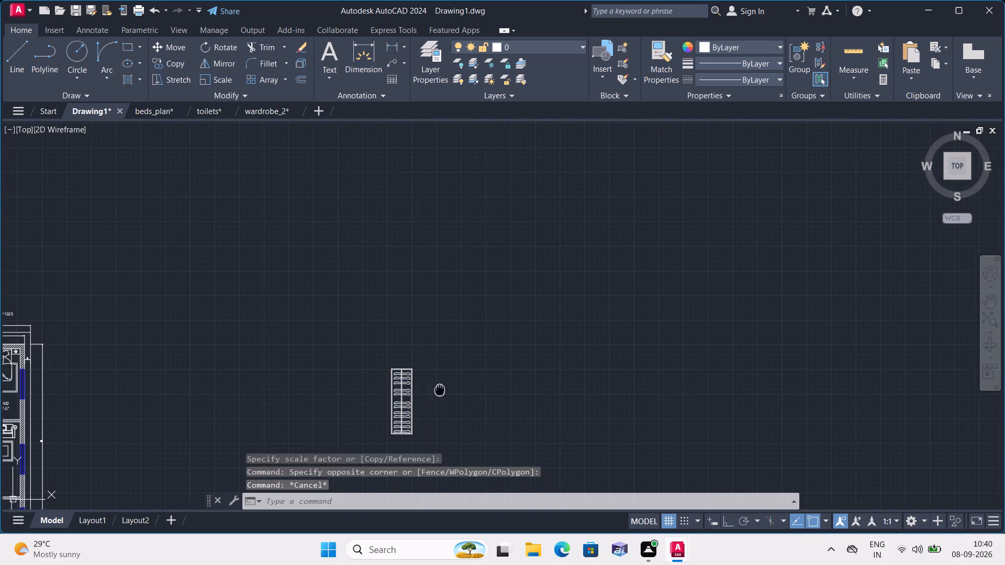
middle_drag(437, 379, 423, 334)
click(356, 295)
click(431, 398)
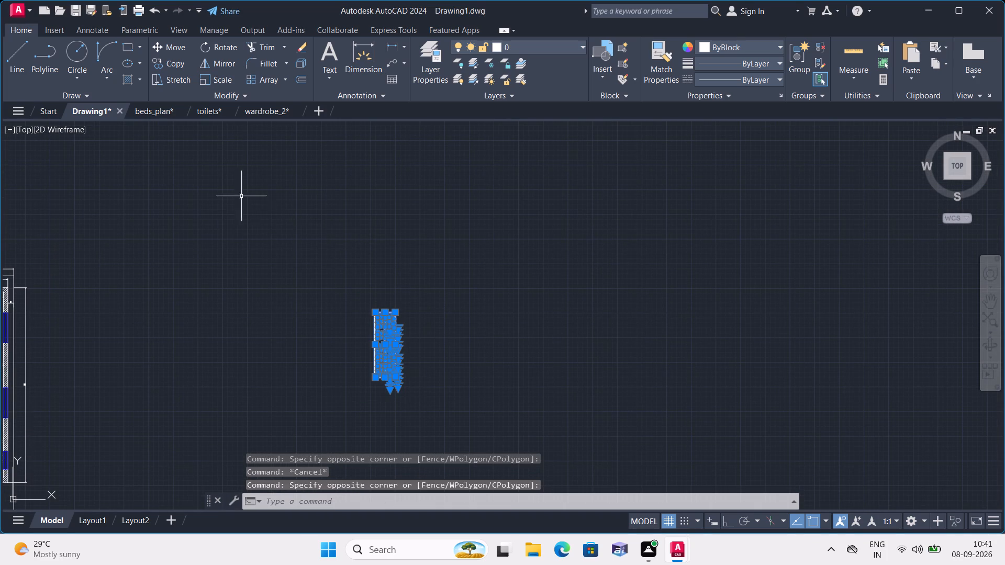
click(181, 61)
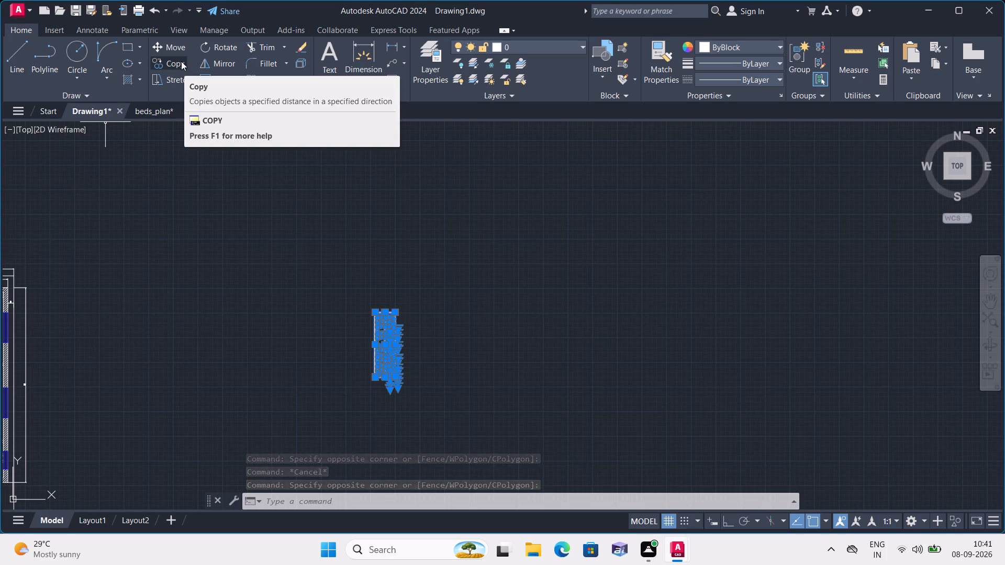
click(373, 312)
middle_drag(154, 374, 390, 231)
scroll(231, 313, up, 1)
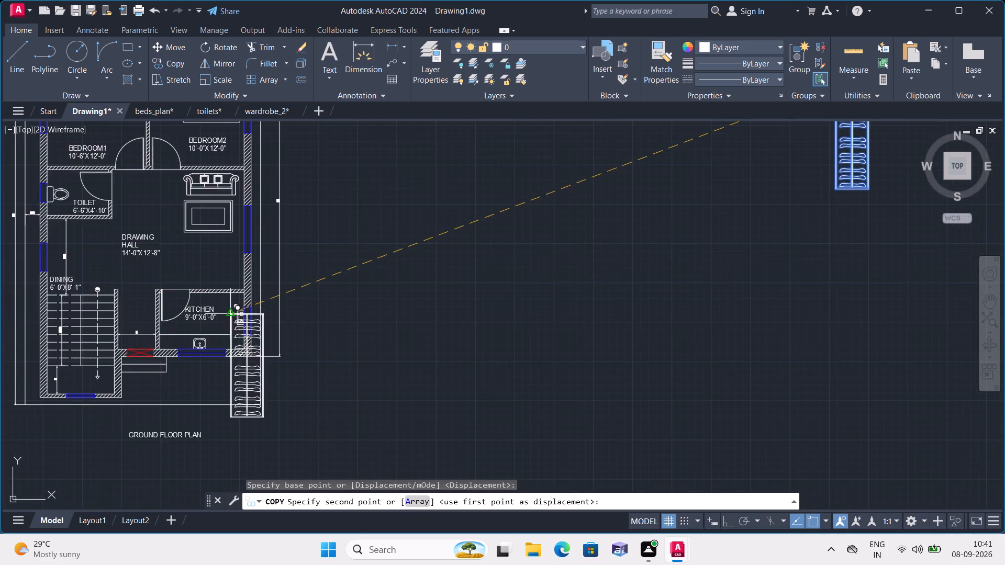
scroll(231, 312, up, 1)
scroll(139, 309, down, 2)
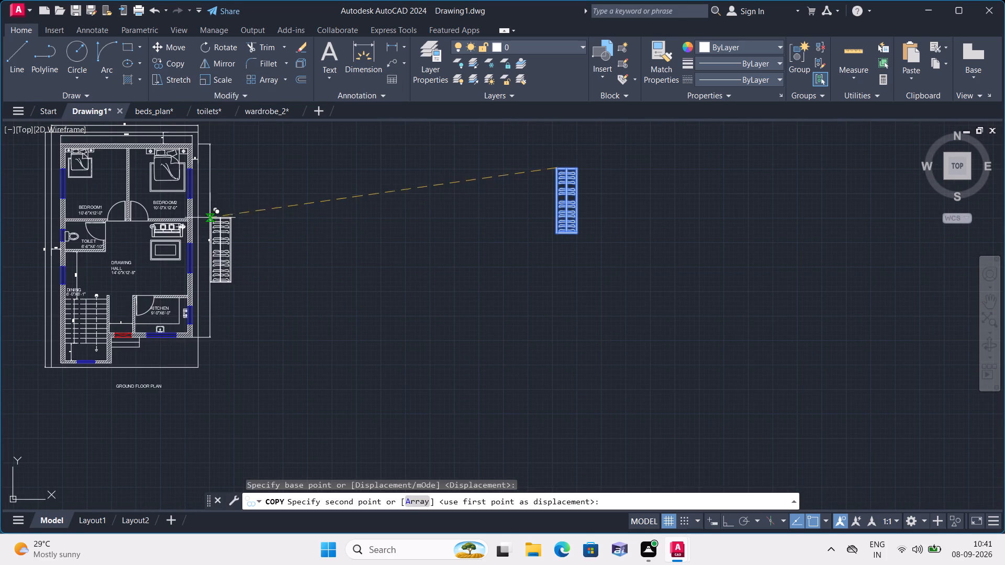
middle_drag(266, 223, 381, 356)
scroll(231, 279, up, 3)
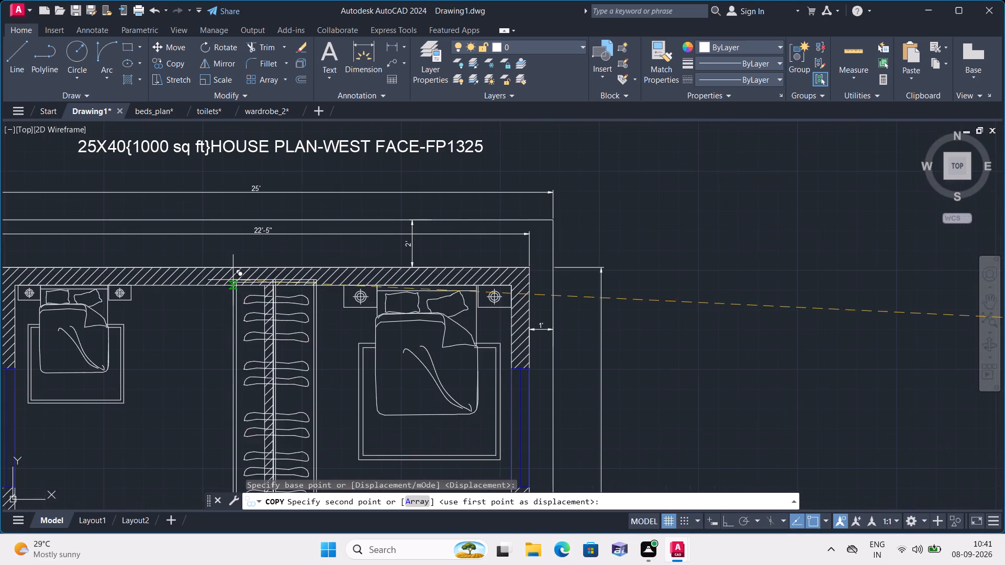
scroll(255, 285, down, 2)
click(479, 286)
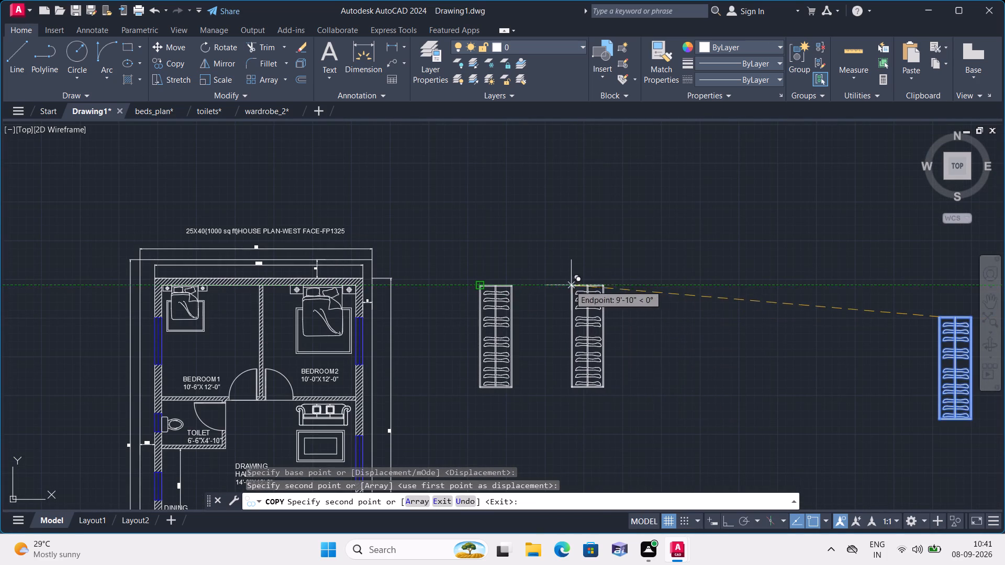
click(566, 286)
key(Escape)
Delete the original wardrobe at the far east, leaving the two copies beside the plan.
scroll(639, 296, down, 1)
middle_click(639, 296)
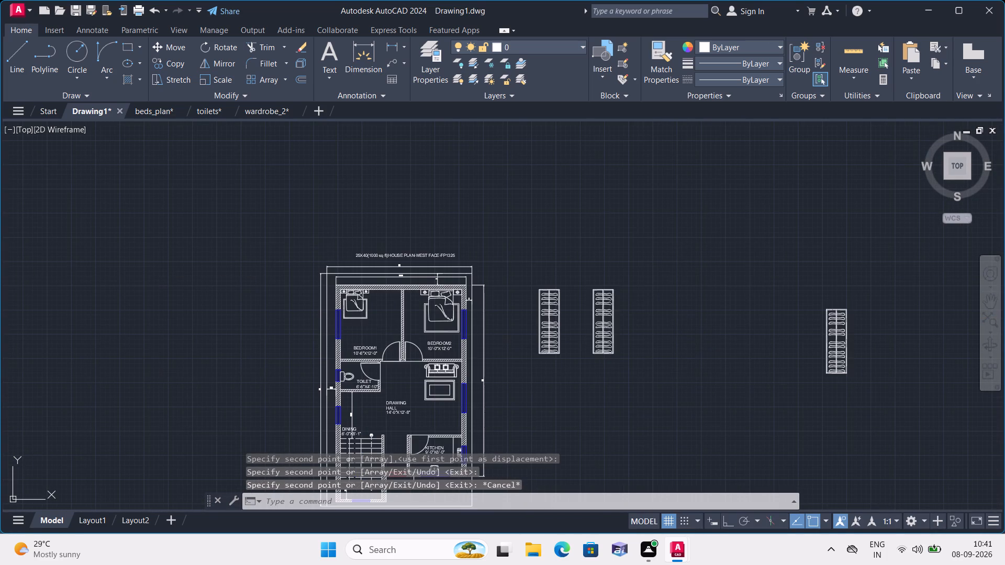
drag(796, 274, 797, 304)
click(888, 409)
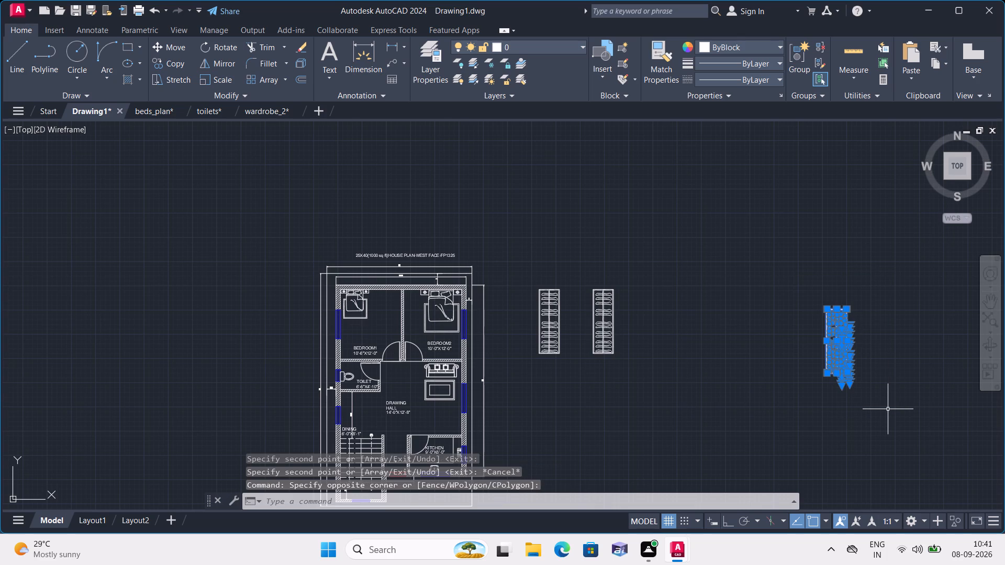
key(Delete)
Scale the wardrobe copy nearest the plan down freehand to about half size, using a base point near its centre.
scroll(557, 300, up, 2)
drag(497, 258, 496, 274)
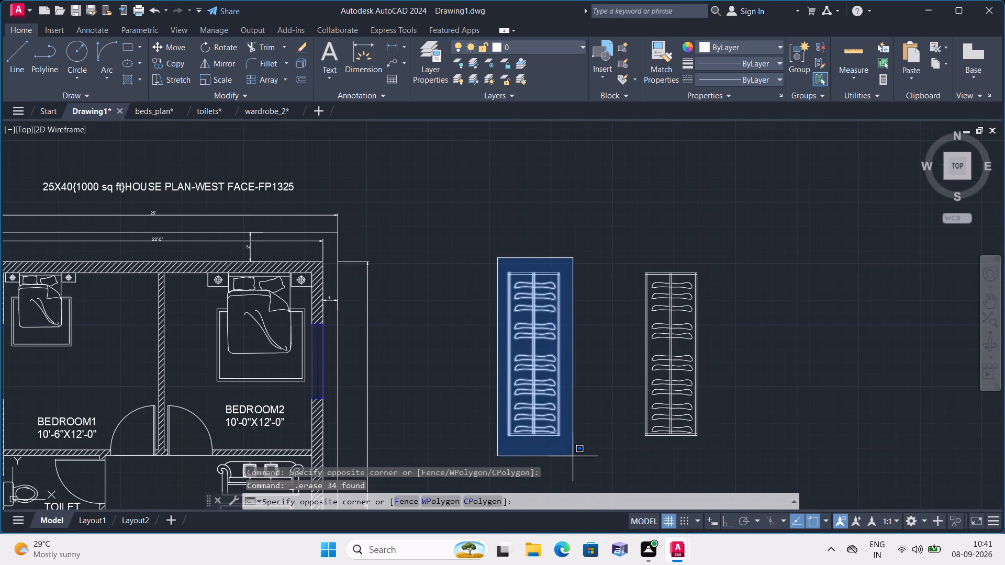
click(574, 458)
click(215, 75)
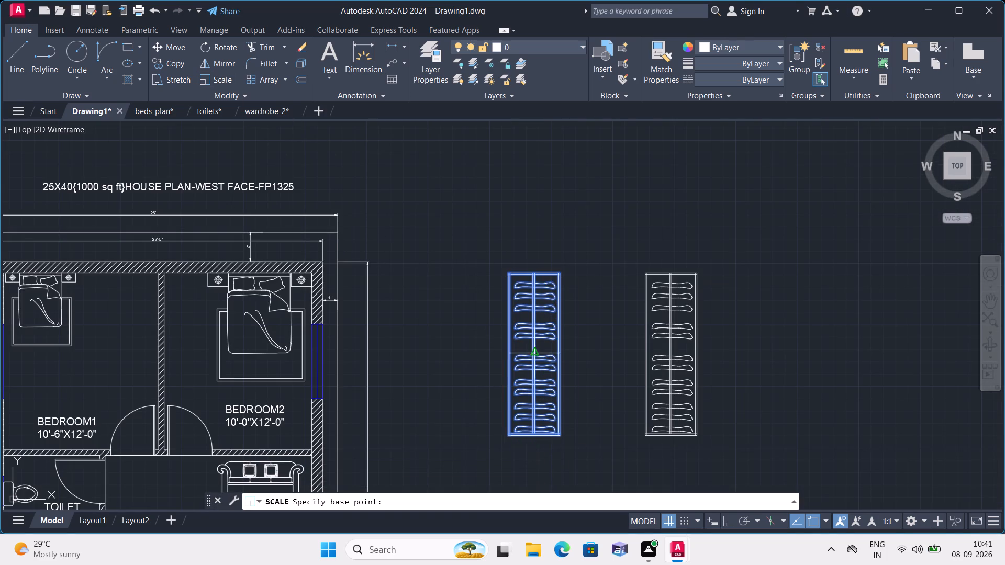
click(538, 346)
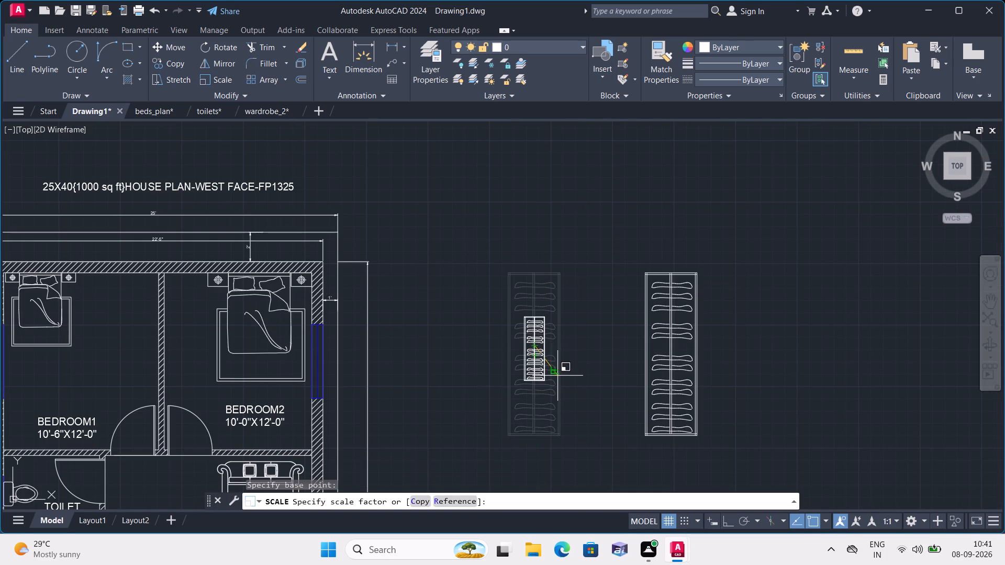
click(559, 377)
Move the reduced wardrobe by its north-east corner into BEDROOM1, snapping it to the room's north-east inner corner.
click(503, 286)
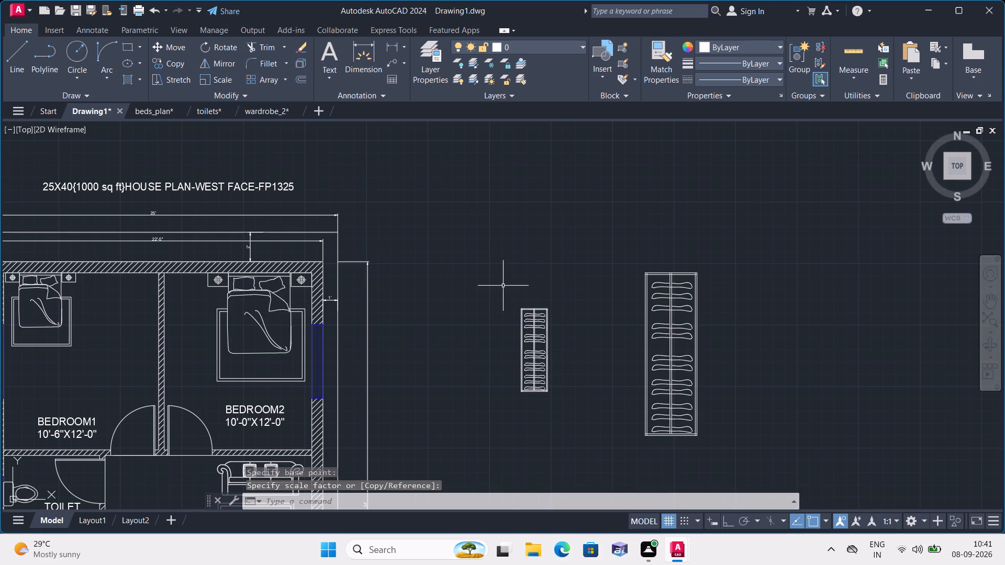
click(571, 422)
click(181, 46)
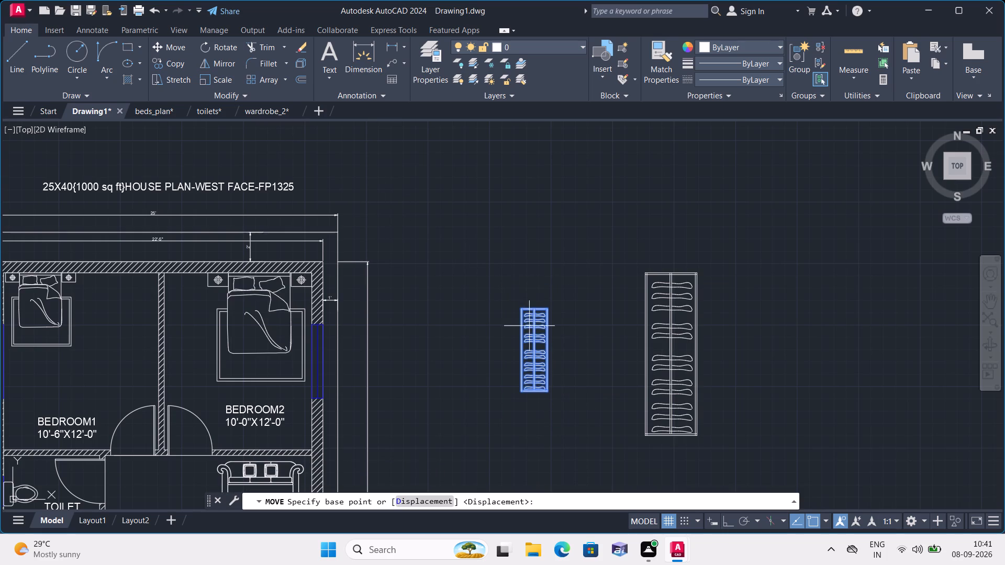
click(551, 306)
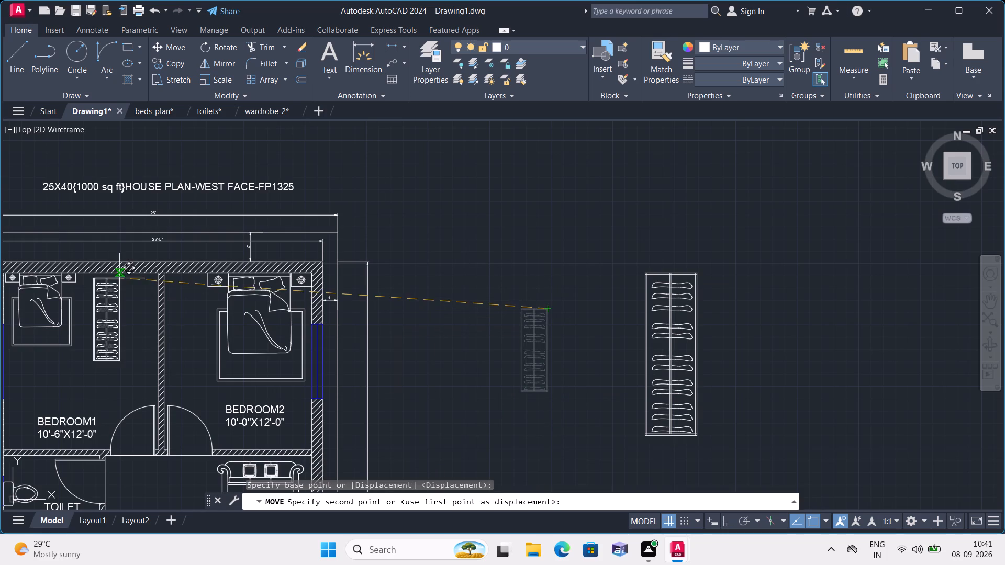
scroll(143, 284, up, 5)
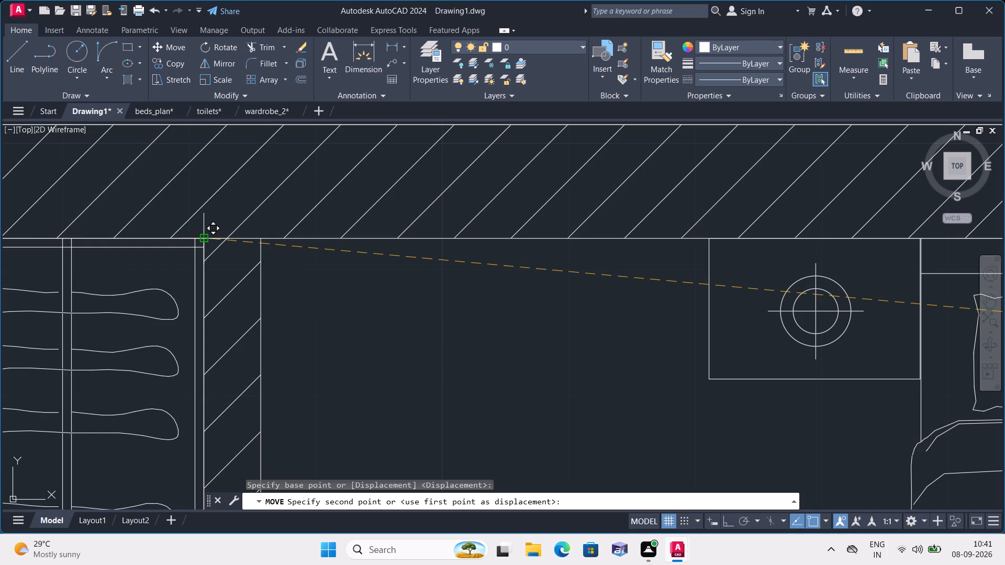
click(203, 241)
Scale the remaining wardrobe copy east of the plan down freehand to a little over half size.
scroll(320, 280, down, 3)
middle_drag(429, 342, 429, 343)
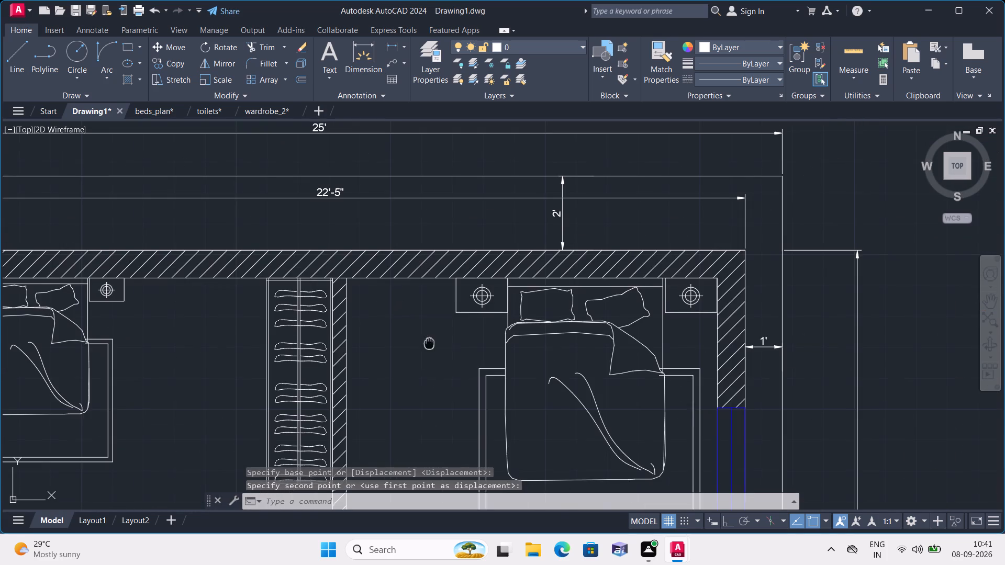
middle_drag(429, 343, 362, 242)
scroll(372, 257, down, 2)
middle_drag(773, 239, 529, 298)
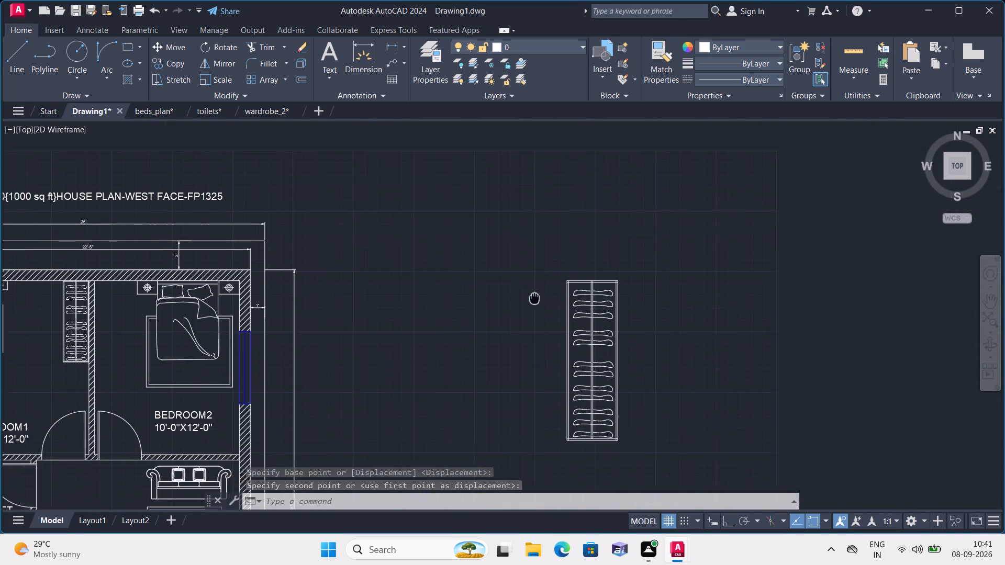
middle_drag(529, 298, 517, 298)
click(537, 271)
click(611, 456)
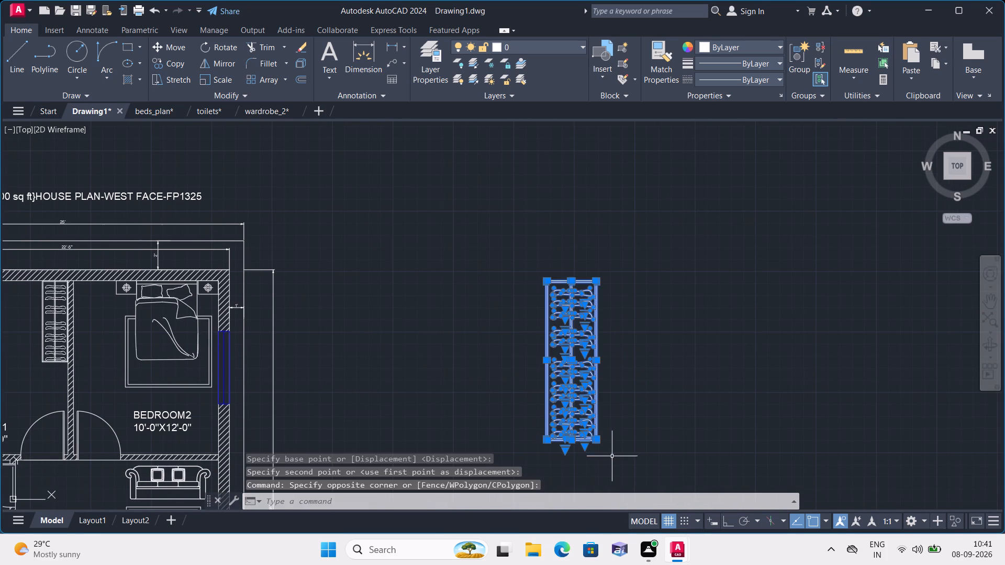
click(221, 78)
click(564, 338)
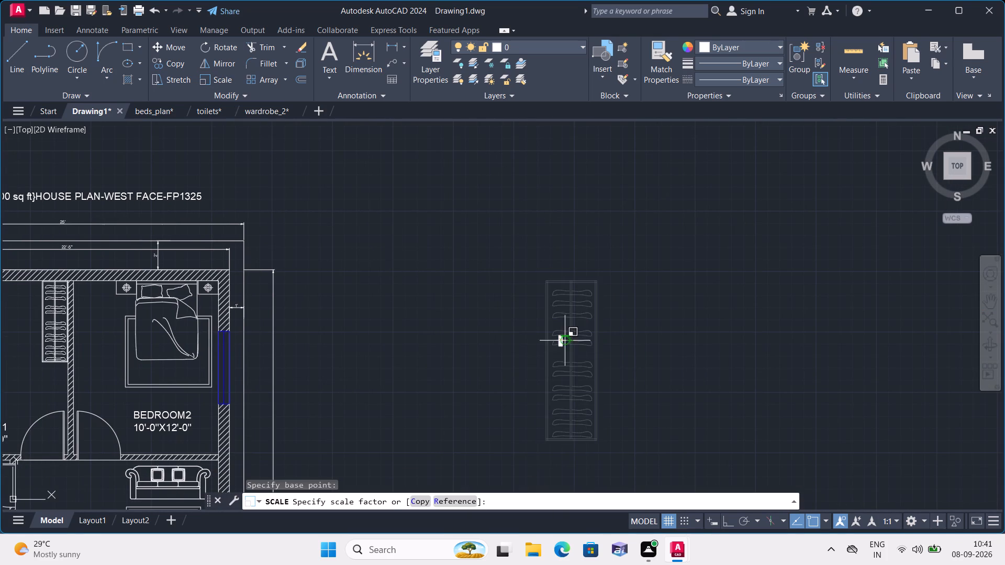
click(591, 375)
Move the second reduced wardrobe by its north-west corner into BEDROOM2, against the north wall and the wall shared with BEDROOM1.
click(539, 297)
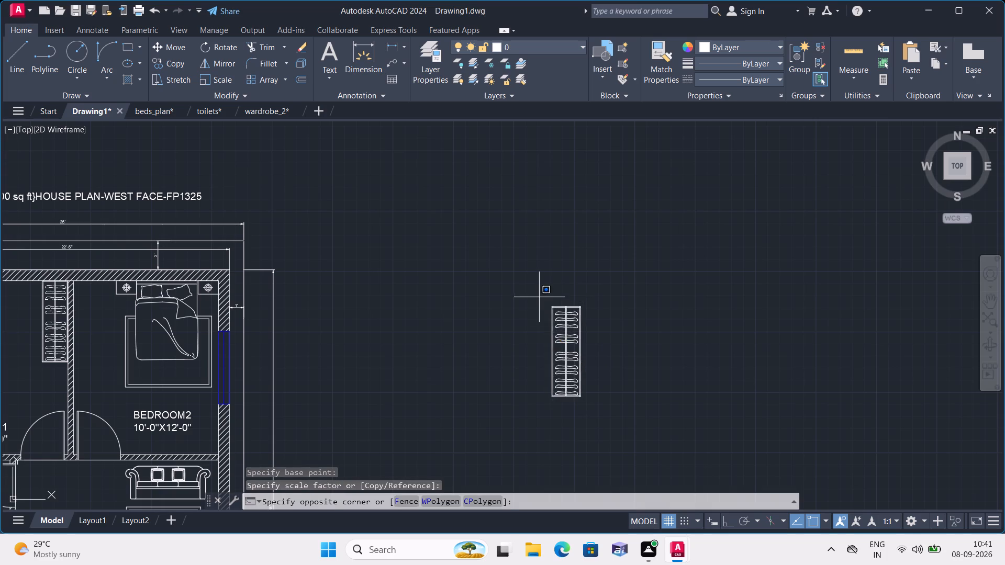
click(623, 416)
click(168, 43)
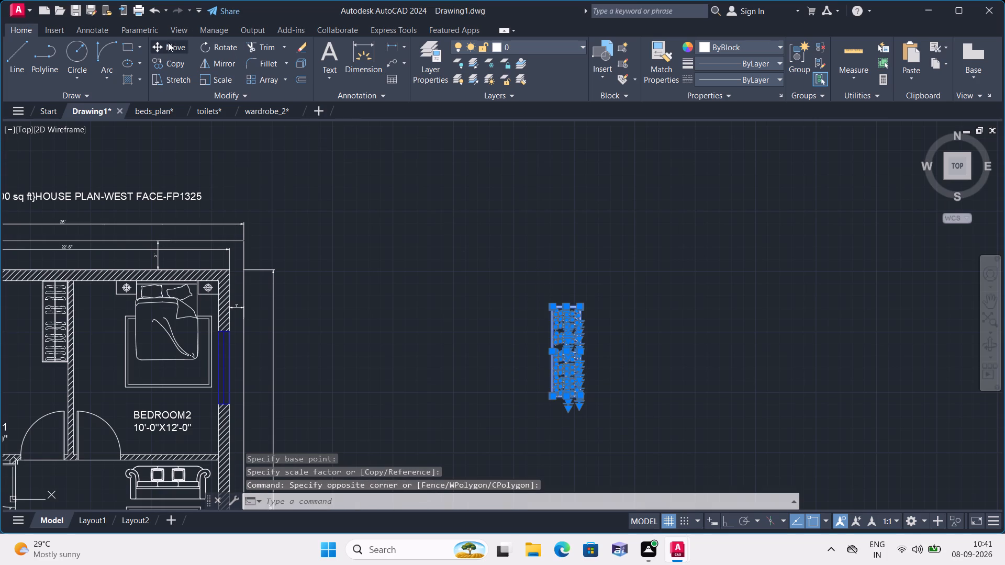
click(551, 305)
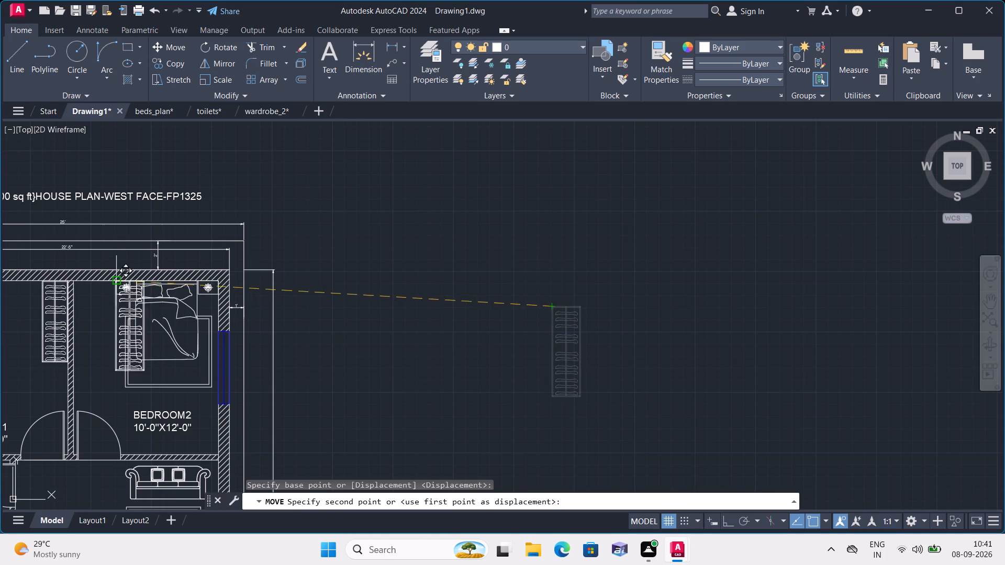
scroll(70, 292, up, 3)
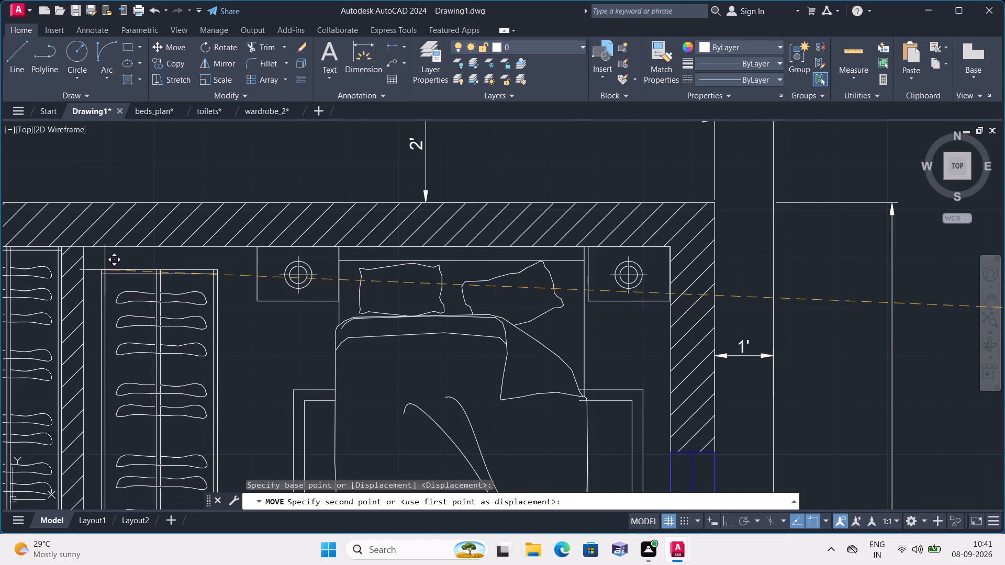
scroll(93, 255, up, 3)
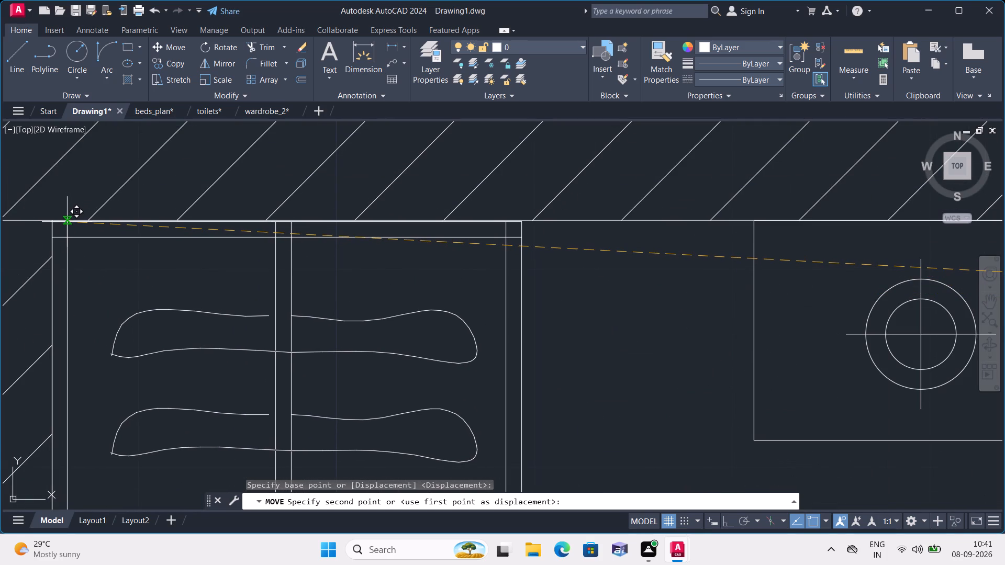
click(67, 222)
scroll(316, 307, down, 2)
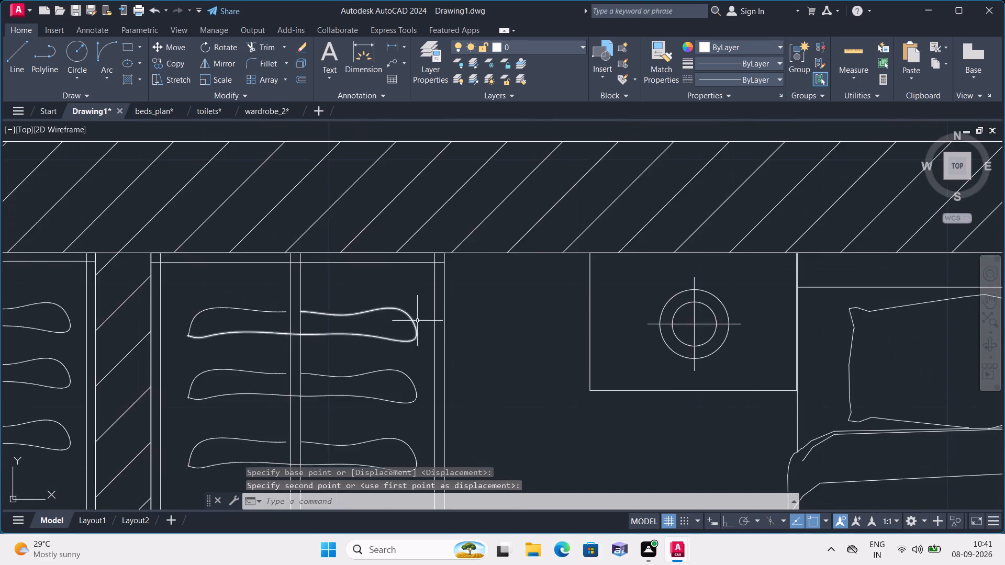
scroll(478, 364, down, 1)
middle_drag(478, 364, 478, 314)
scroll(477, 309, down, 1)
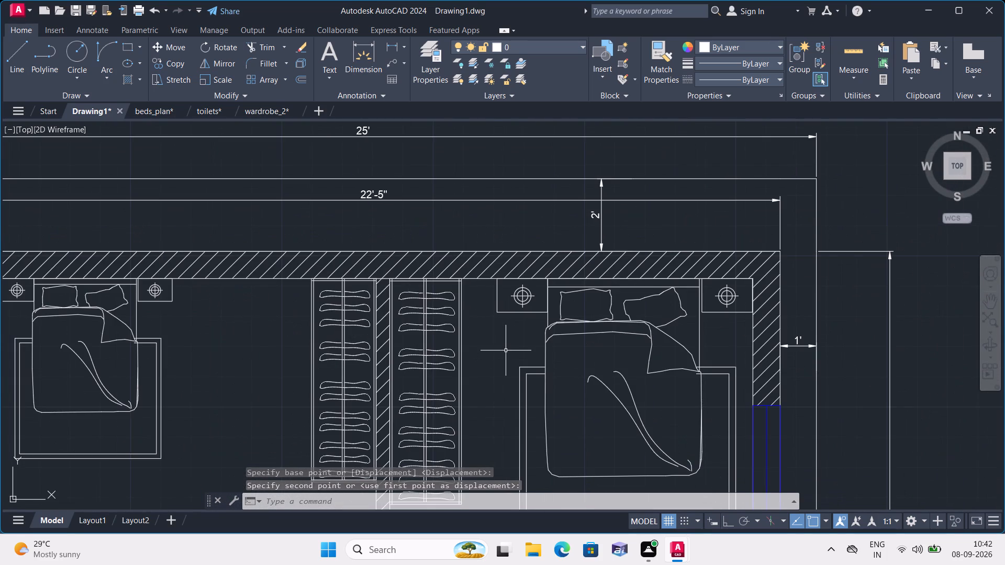
key(Escape)
Close the source drawings wardrobe_2.dwg, toilets.dwg and beds_plan.dwg, saving the changes to each, and return to Drawing1.
scroll(502, 372, down, 1)
middle_drag(502, 372, 474, 297)
scroll(473, 292, down, 1)
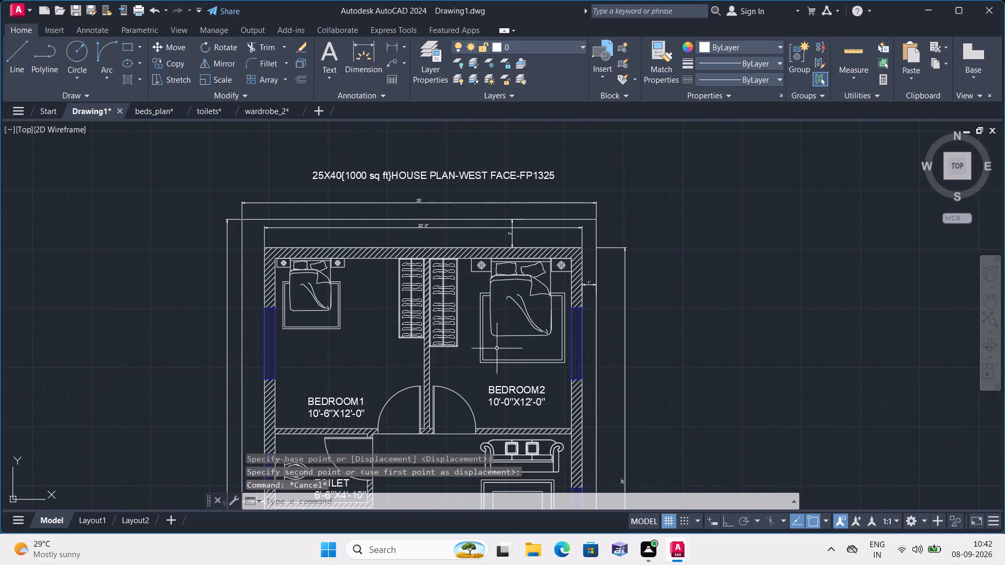
scroll(493, 391, down, 1)
middle_drag(489, 390, 465, 307)
scroll(465, 303, down, 1)
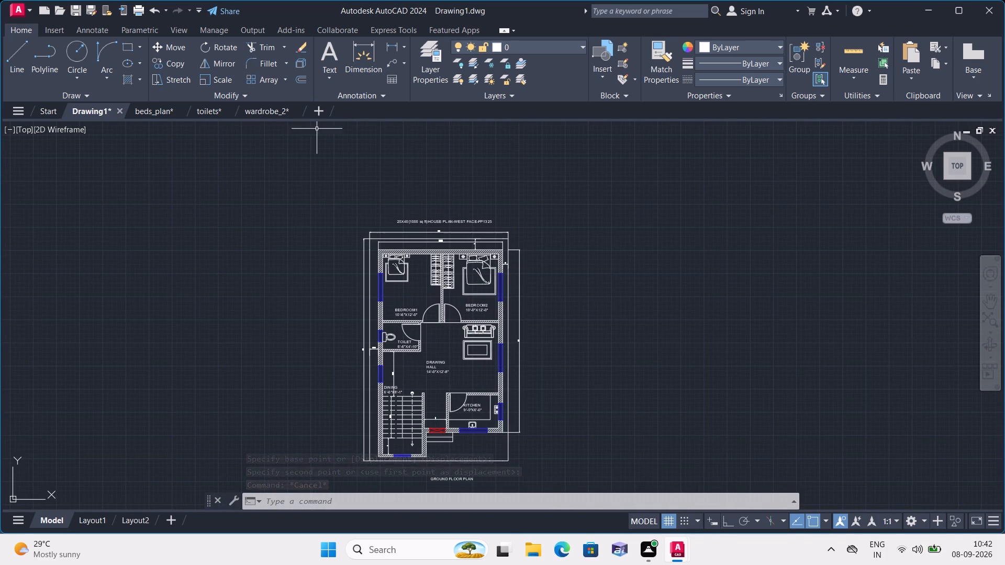
click(294, 111)
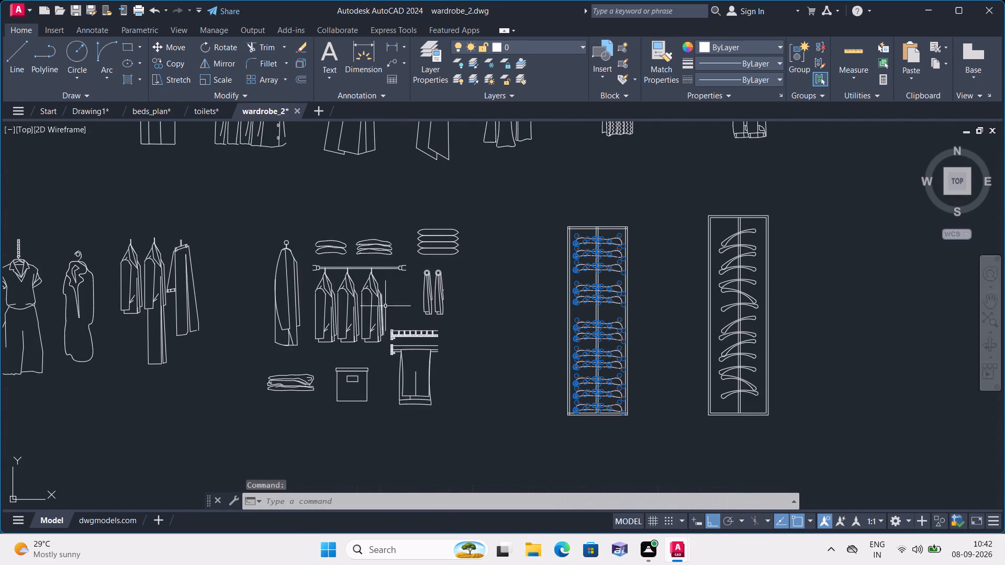
click(300, 106)
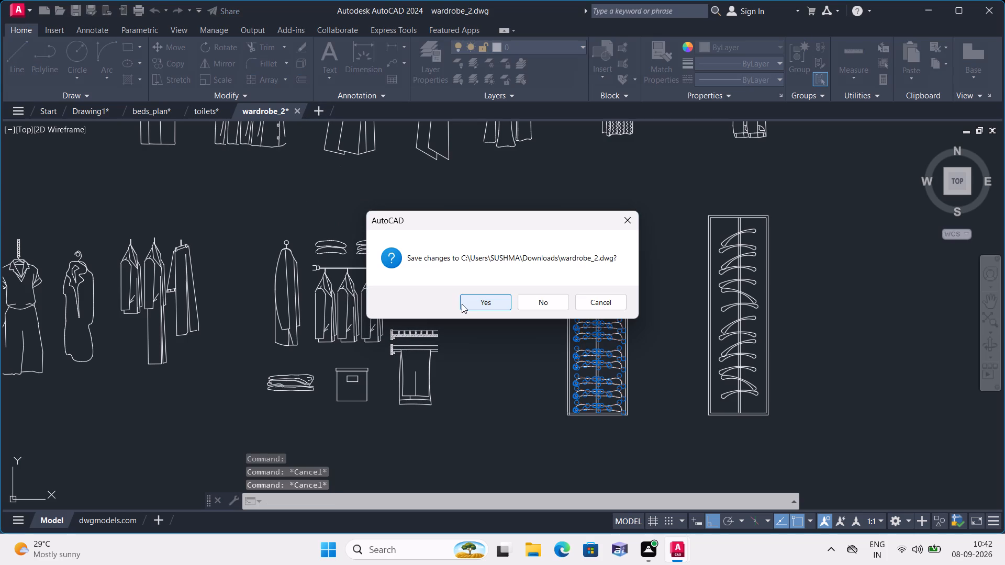
click(469, 303)
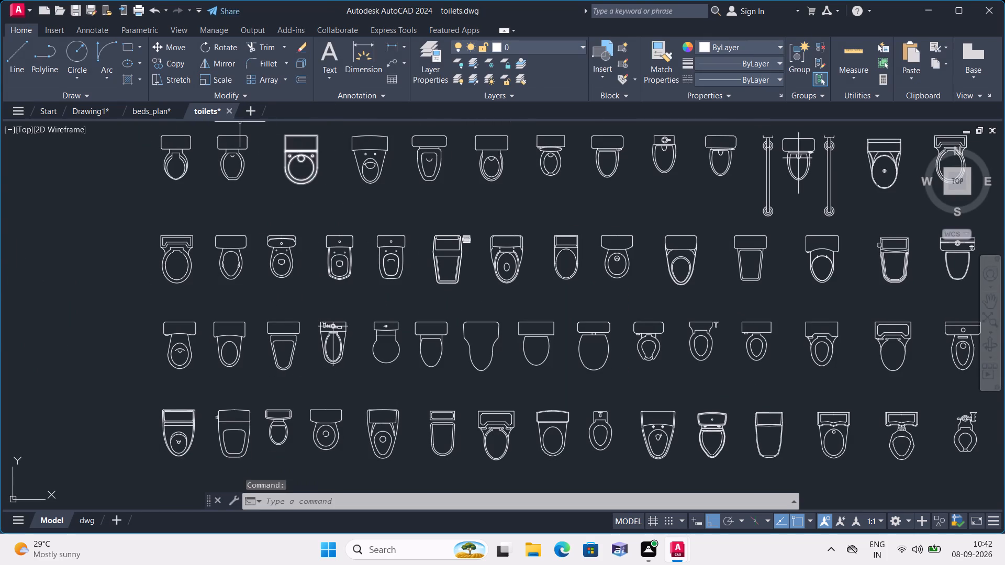
click(226, 109)
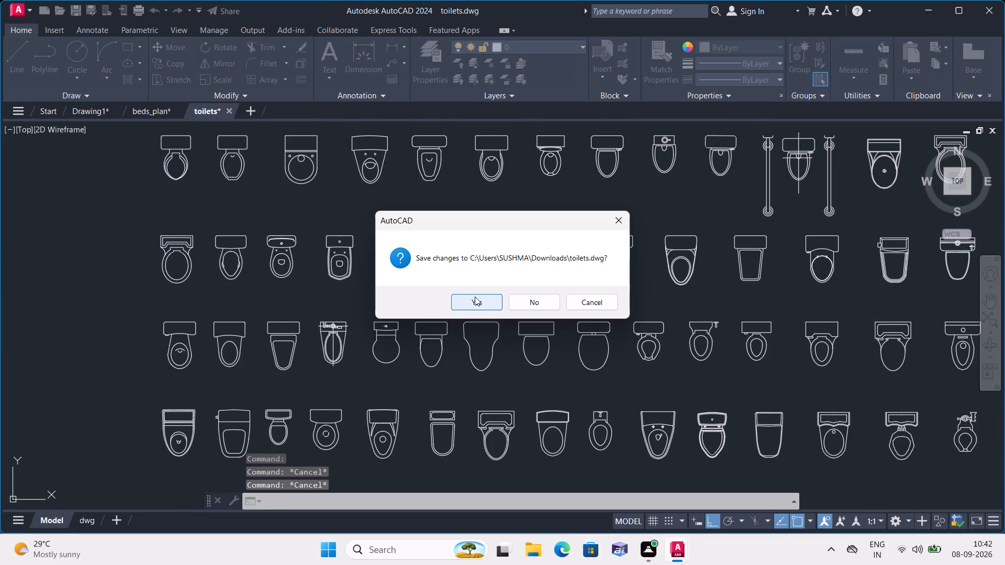
click(477, 299)
click(184, 107)
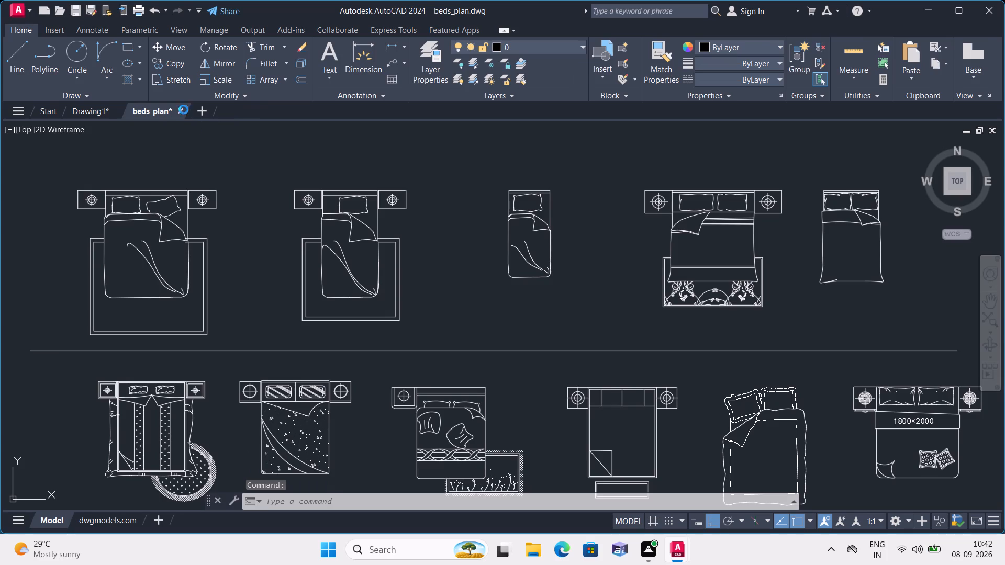
click(473, 300)
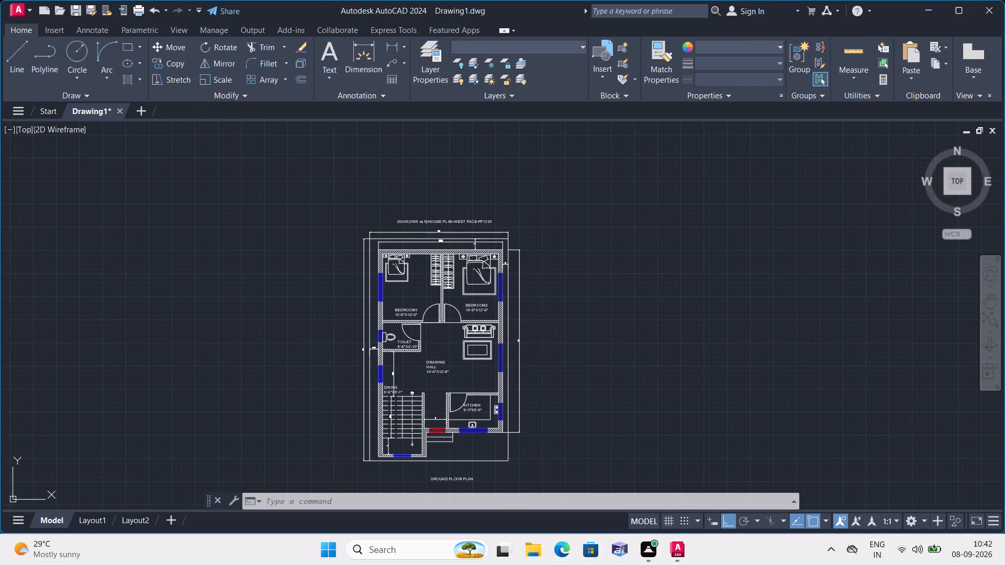
Switch to the Edge browser and search the web for "dining table cad blocks free download".
click(406, 551)
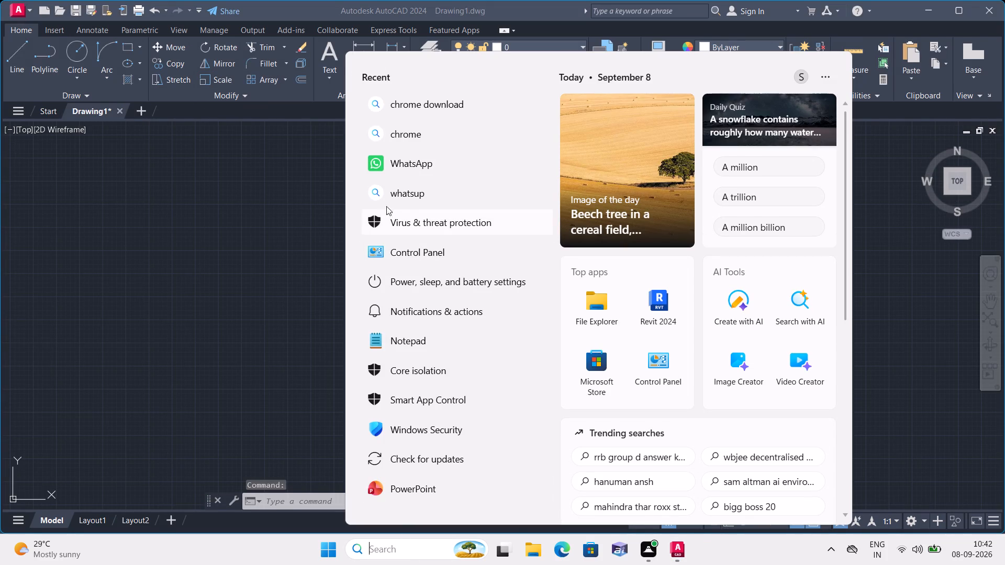
click(392, 115)
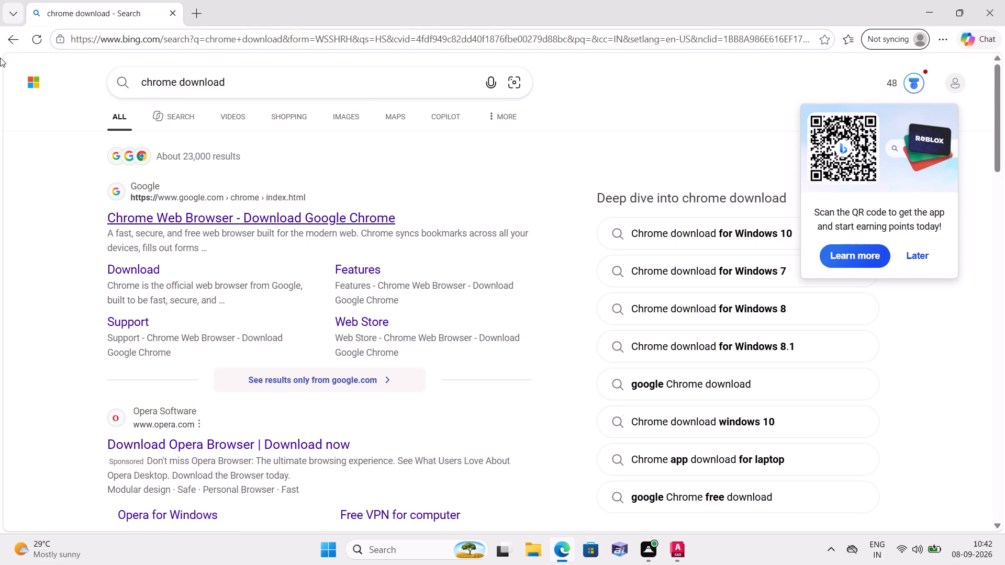
click(9, 41)
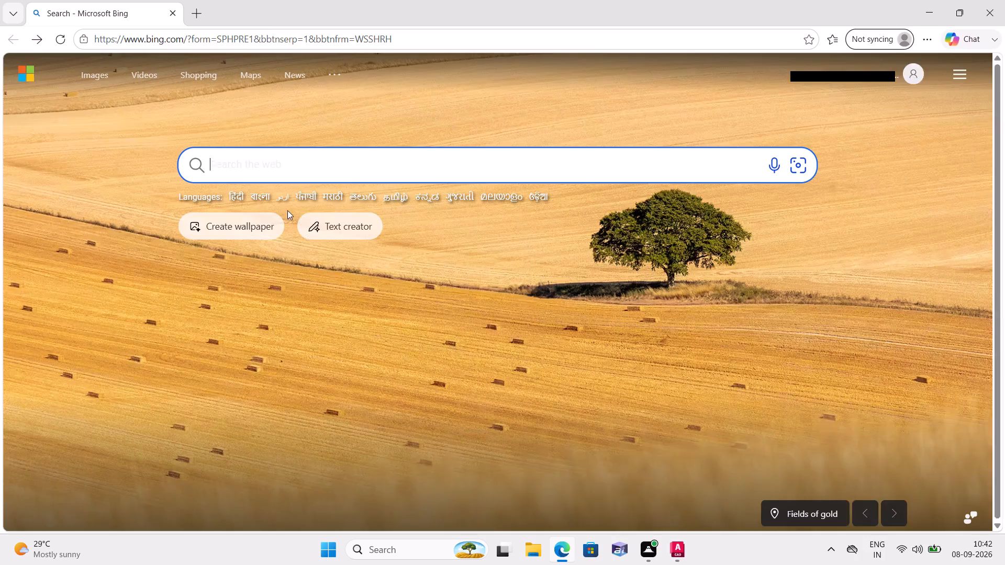
click(295, 158)
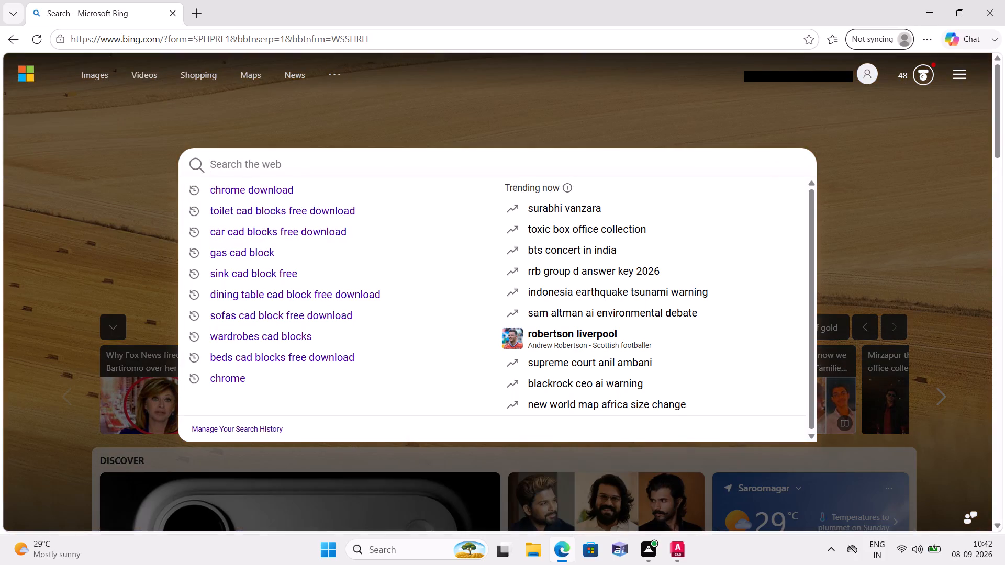
text(dining)
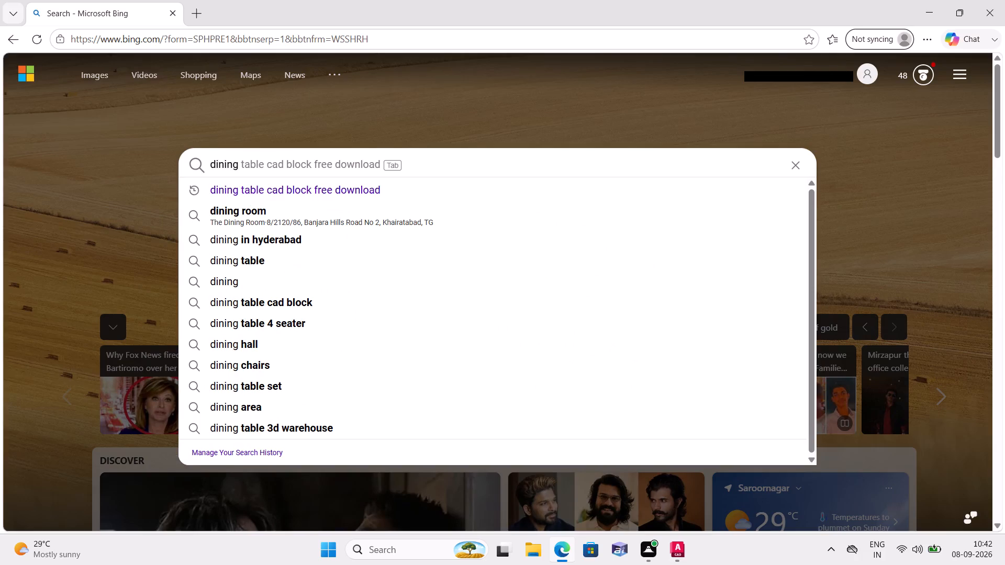
key(space)
text(table cad b)
text(locks)
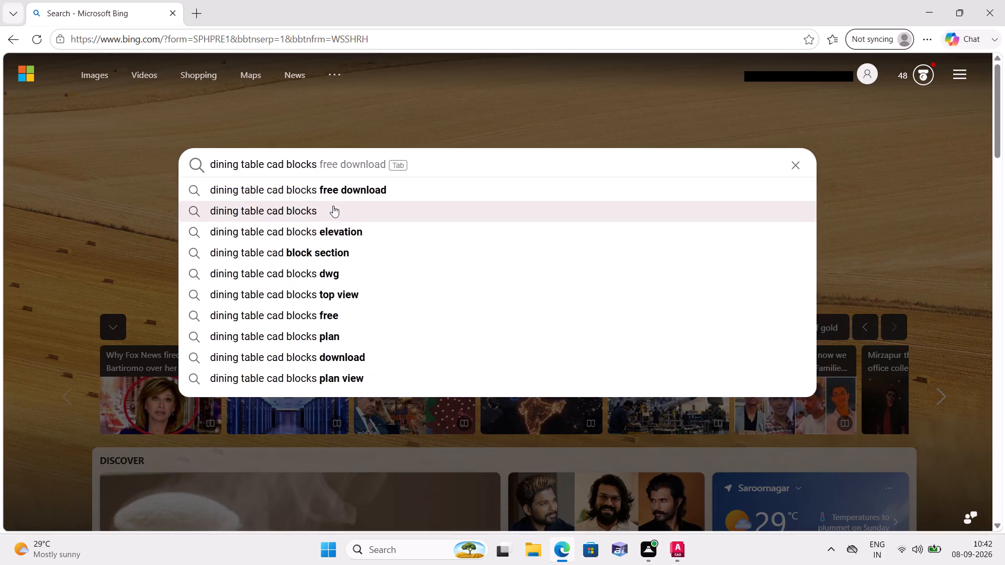
click(331, 190)
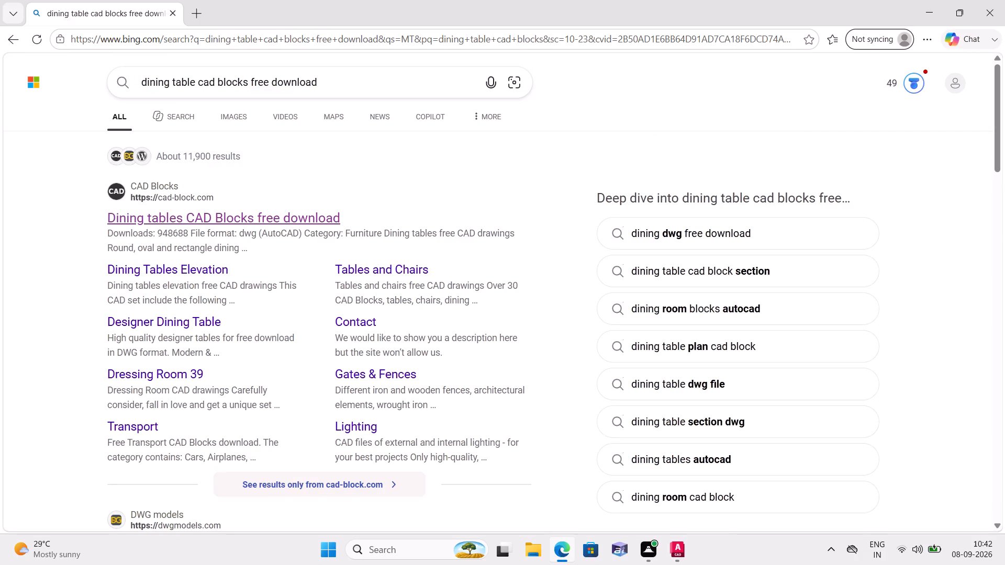
Download the Dining tables CAD blocks from cad-block.com and open dining_tables (1).dwg in AutoCAD.
click(283, 227)
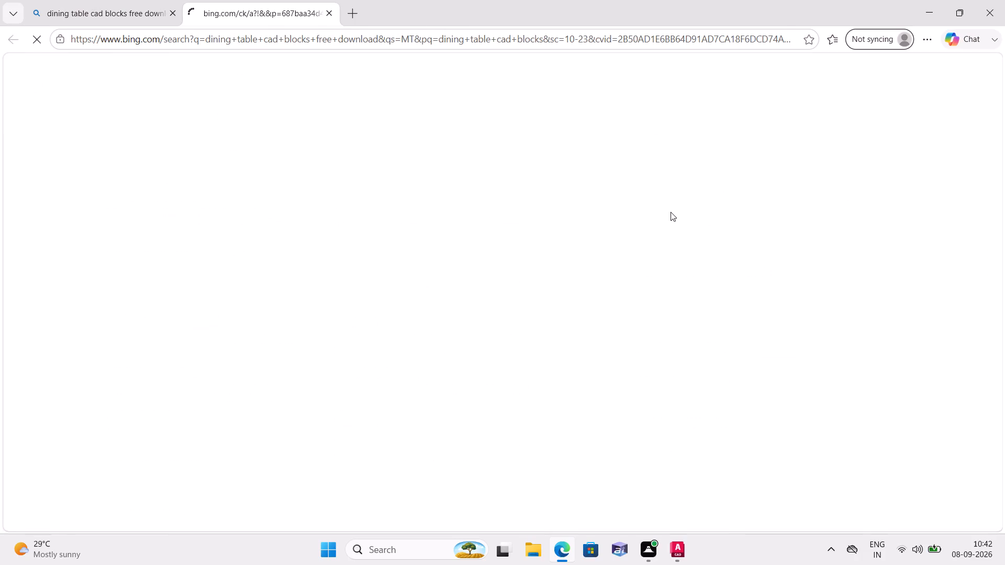
click(583, 243)
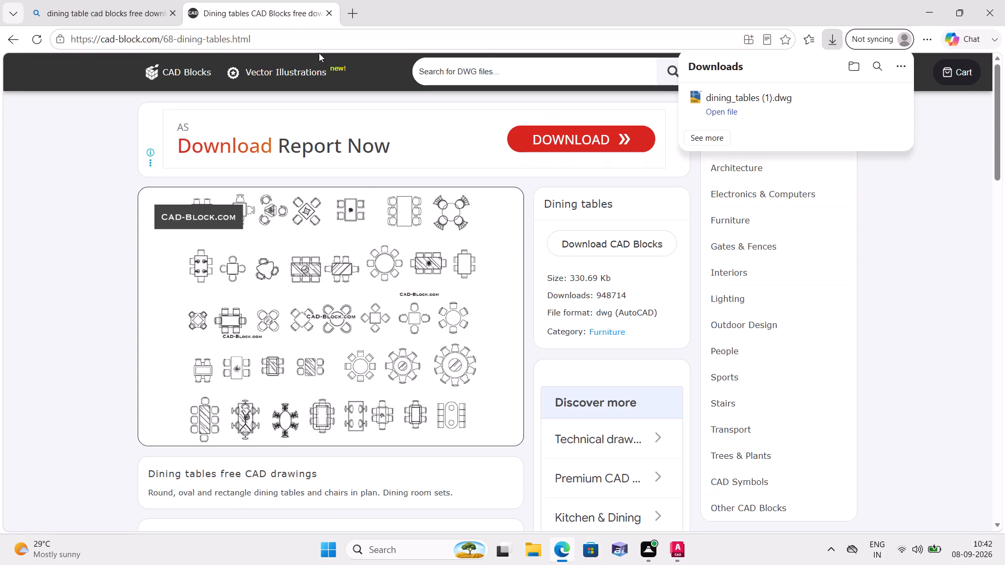
click(703, 98)
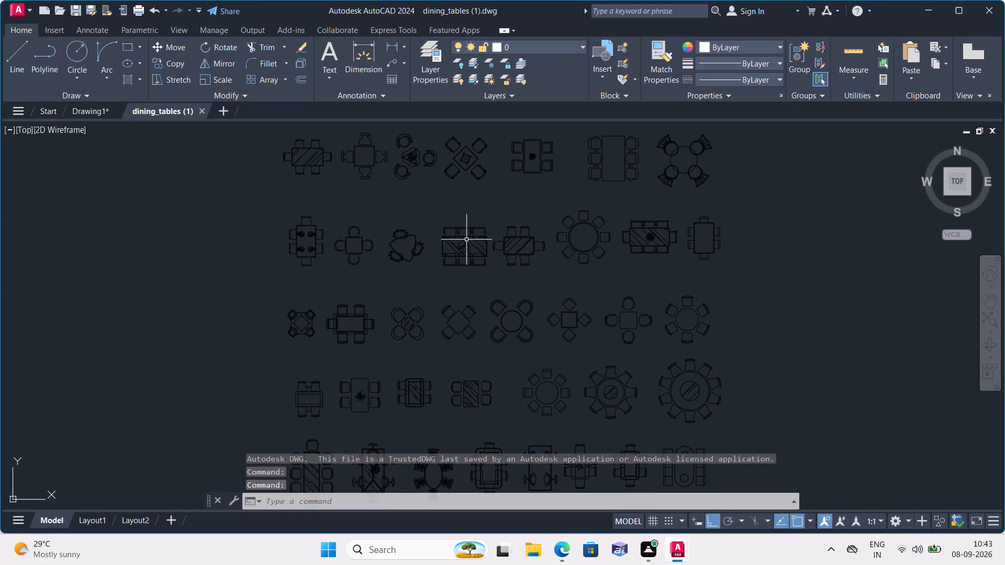
Set the colour of all the dining table blocks in dining_tables (1).dwg to ByLayer.
scroll(264, 180, down, 2)
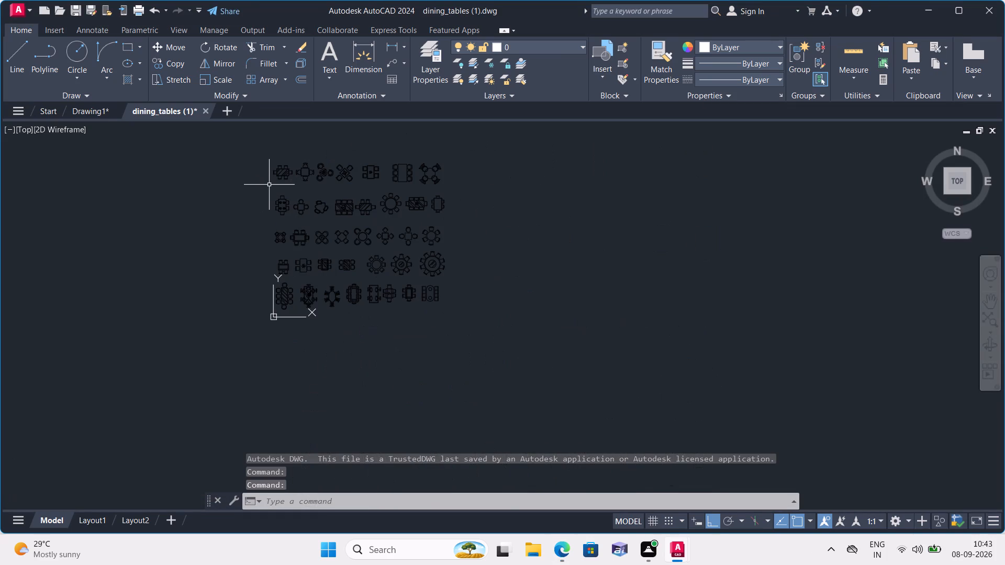
click(226, 164)
click(551, 334)
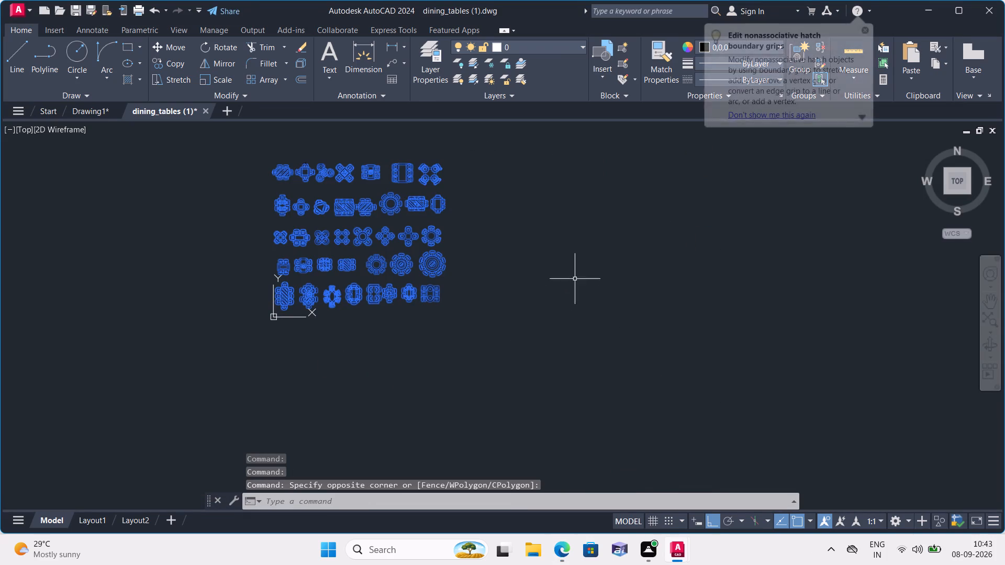
click(700, 42)
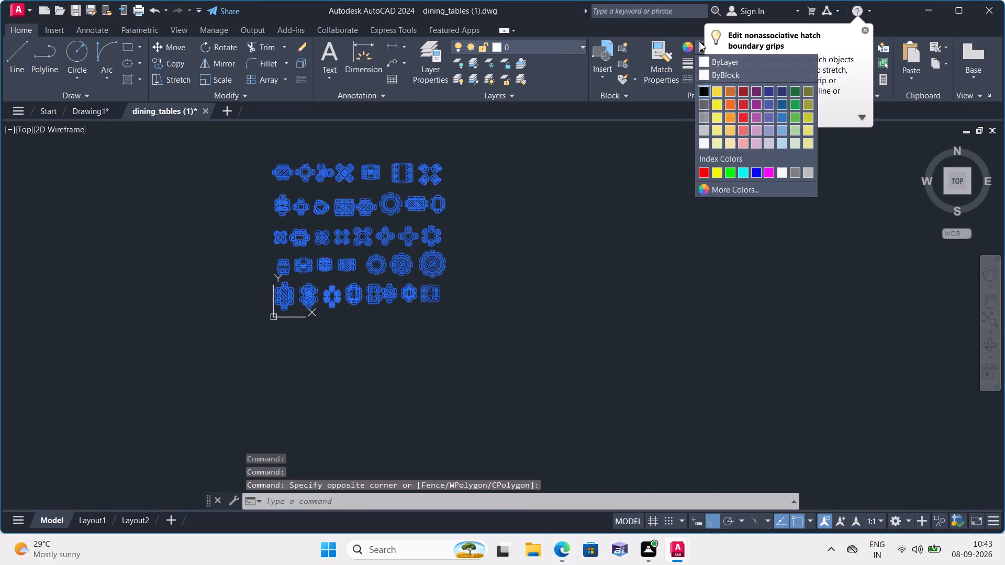
click(706, 60)
click(554, 237)
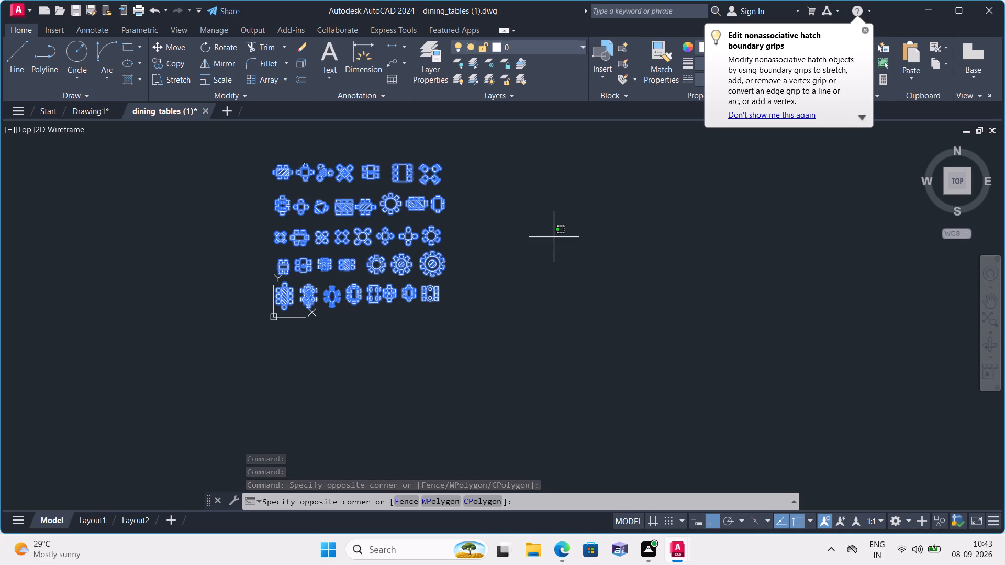
key(Escape)
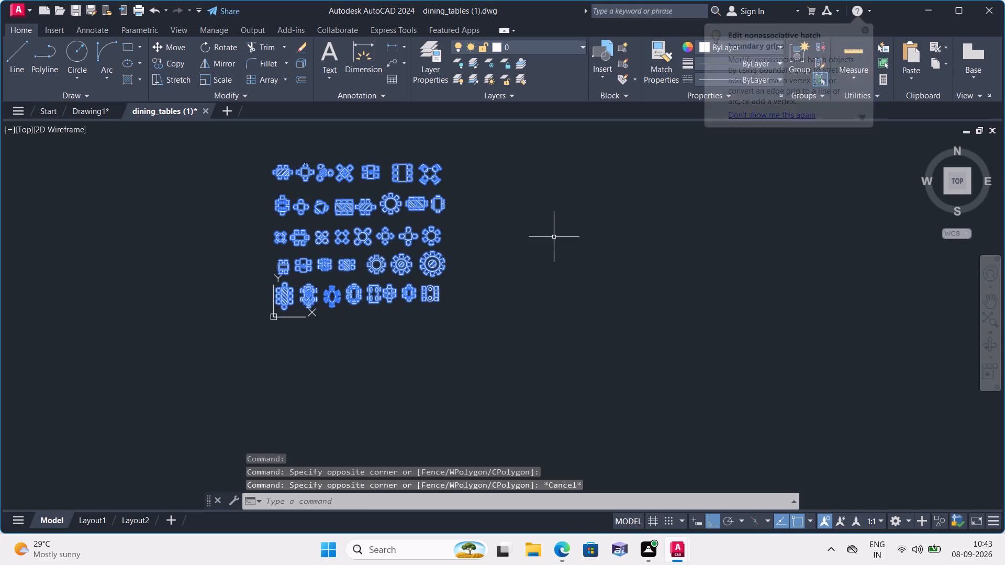
key(Escape)
Copy the four-chair rectangular dining table with the plant from the fourth row and paste it into Drawing1, east of the plan.
scroll(327, 219, up, 2)
middle_drag(327, 219, 355, 266)
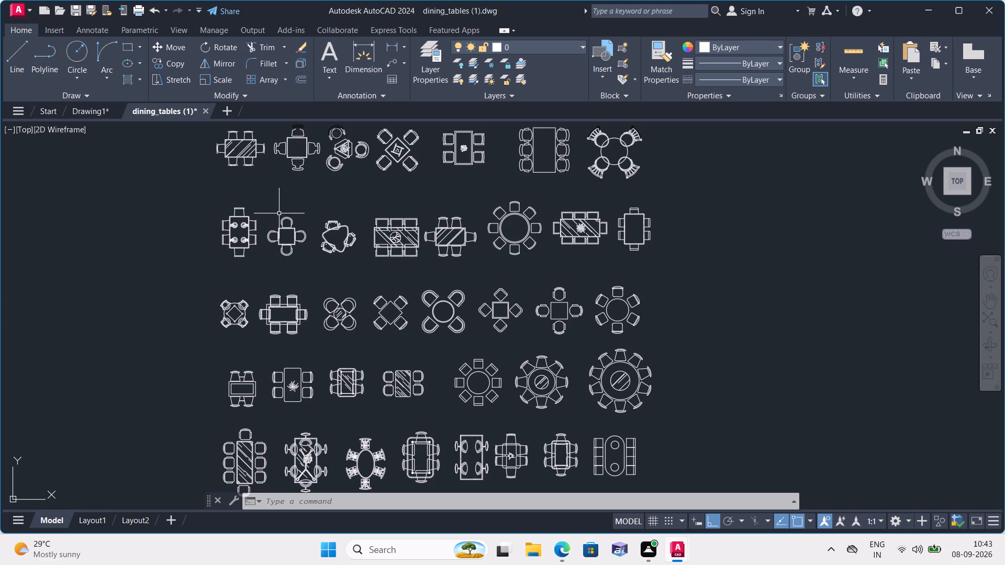
scroll(281, 392, up, 1)
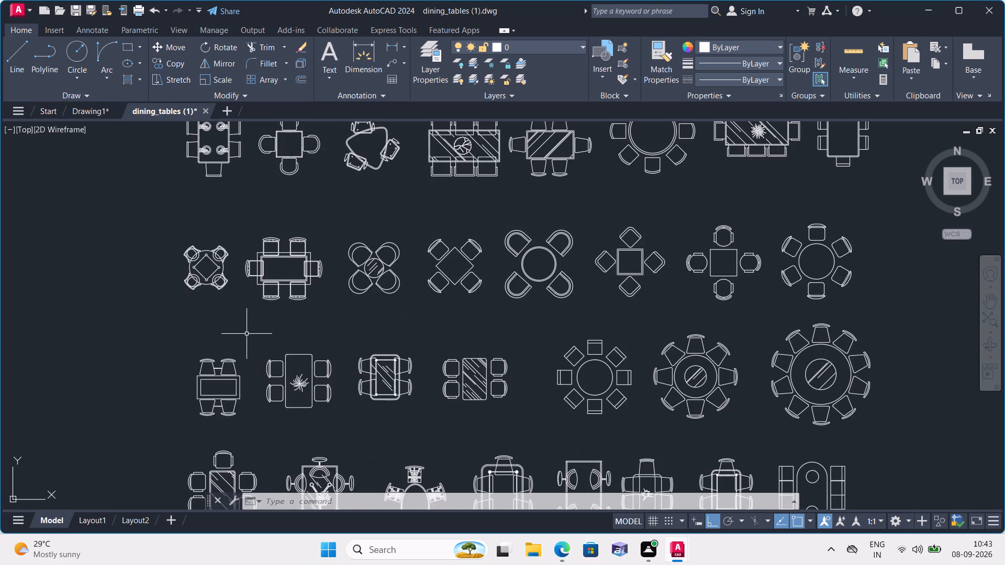
click(247, 333)
click(338, 426)
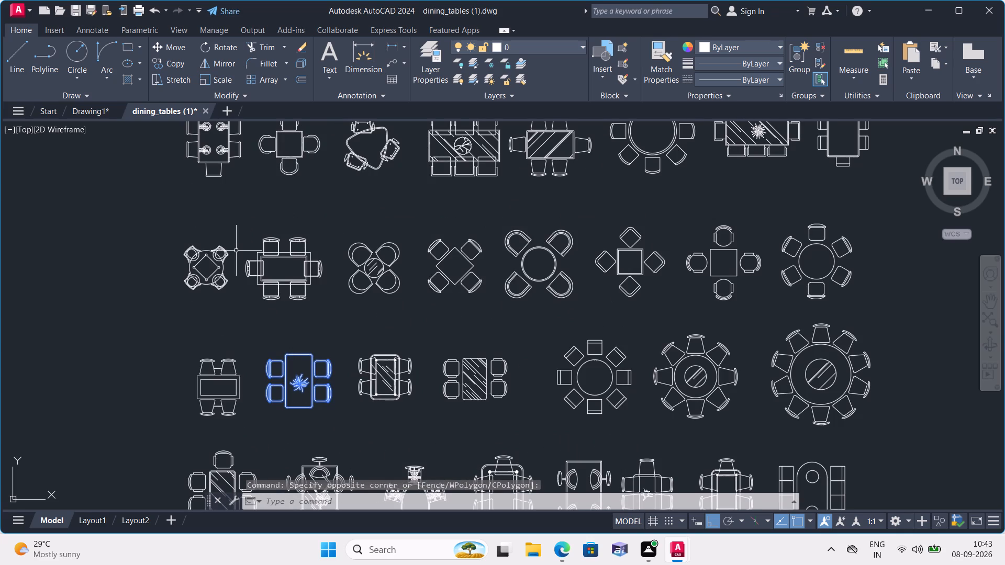
key(ctrl+c)
click(93, 111)
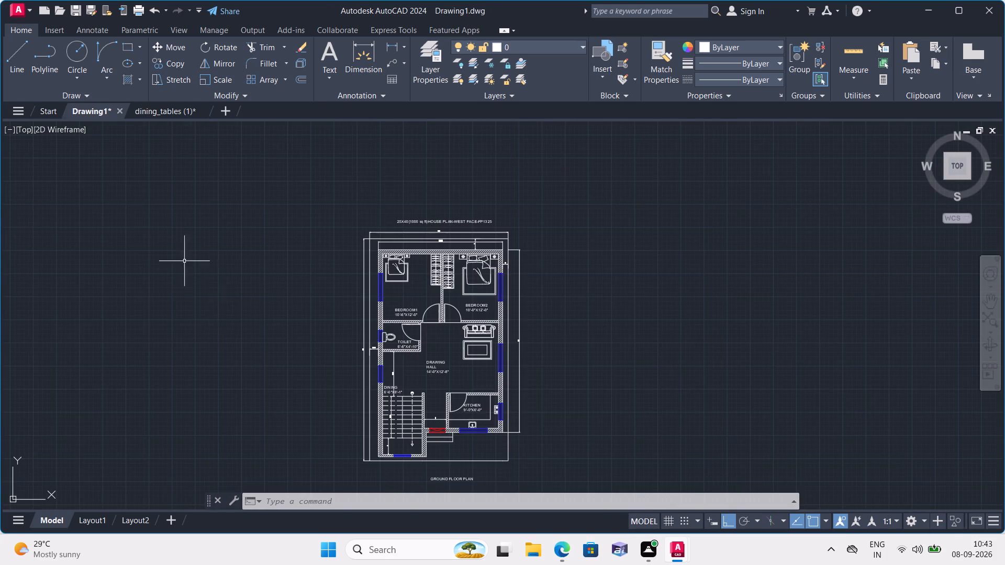
scroll(422, 363, up, 3)
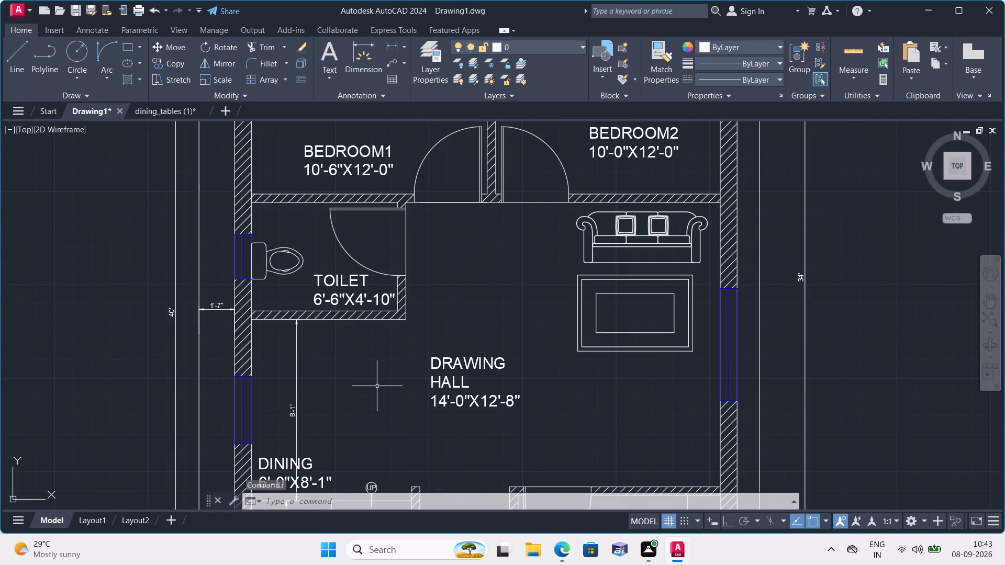
key(ctrl+v)
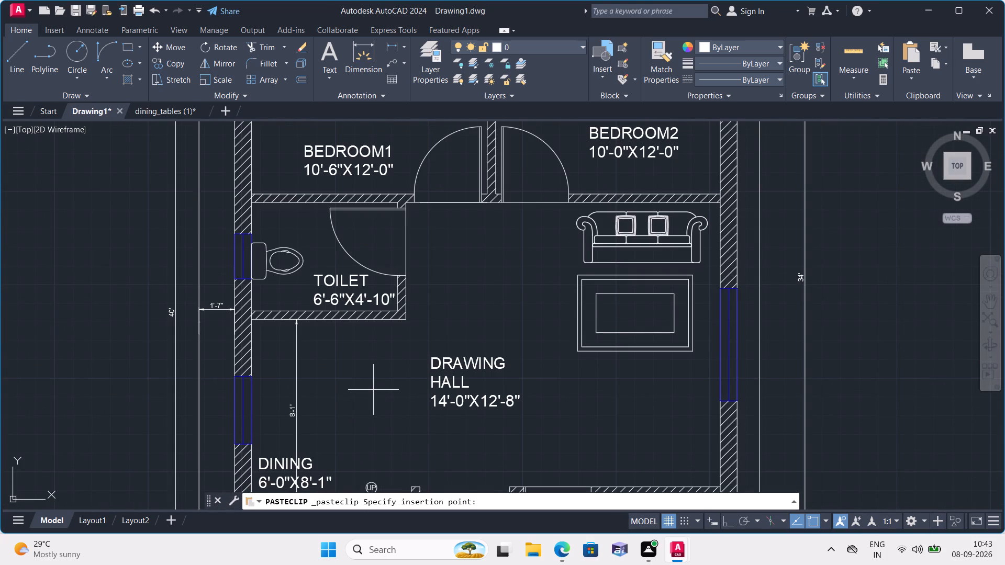
scroll(373, 390, down, 1)
scroll(373, 432, down, 4)
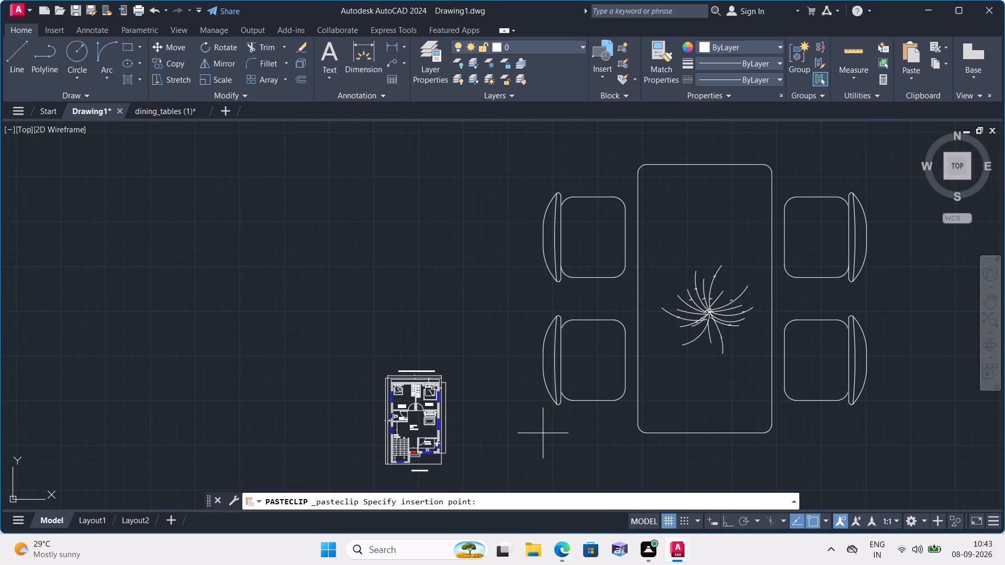
click(544, 432)
Scale the whole pasted dining set, table, chairs and plant, down freehand to a little under one fifth of its size.
click(529, 168)
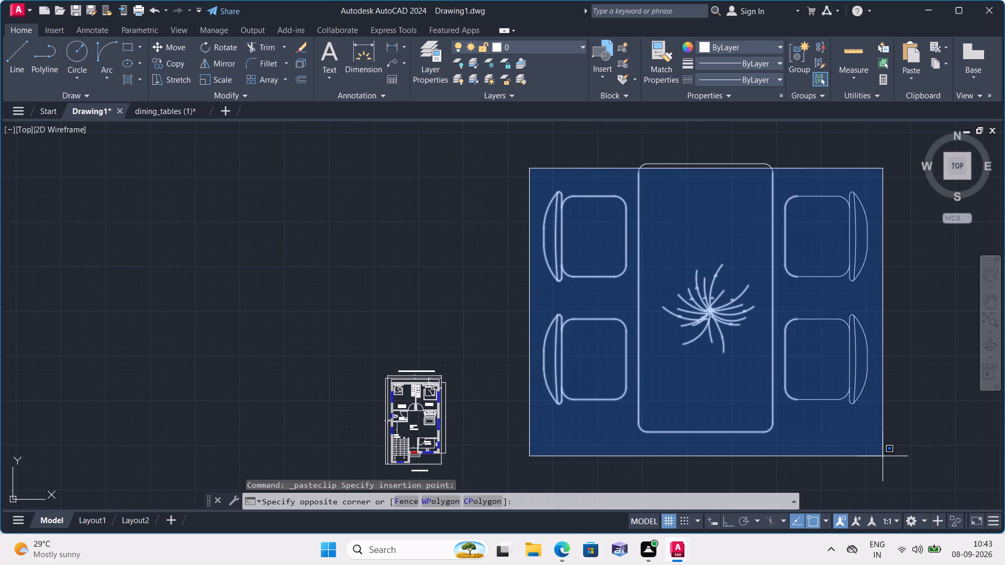
click(884, 456)
click(549, 165)
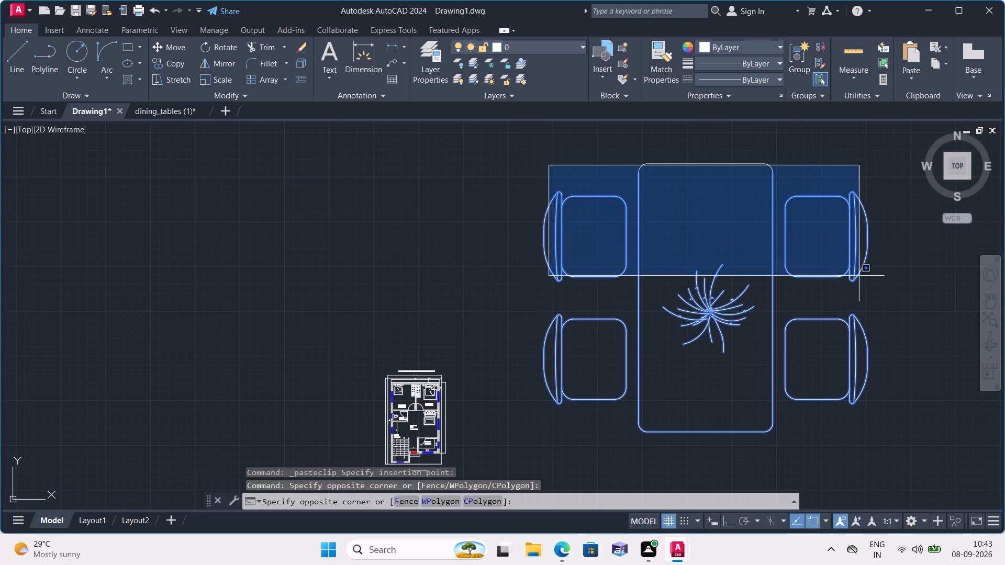
click(926, 456)
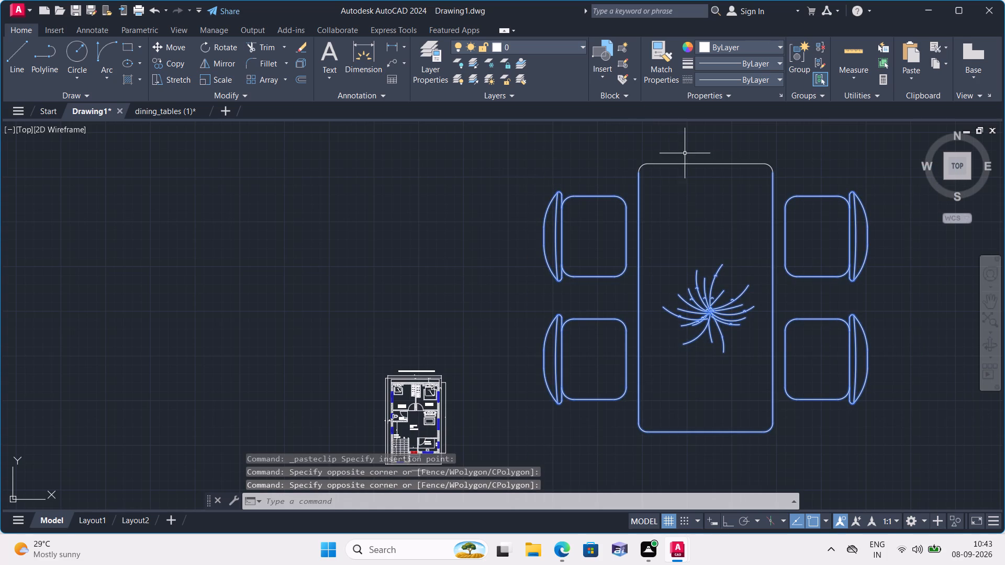
click(683, 149)
click(708, 223)
drag(744, 193, 710, 131)
click(697, 122)
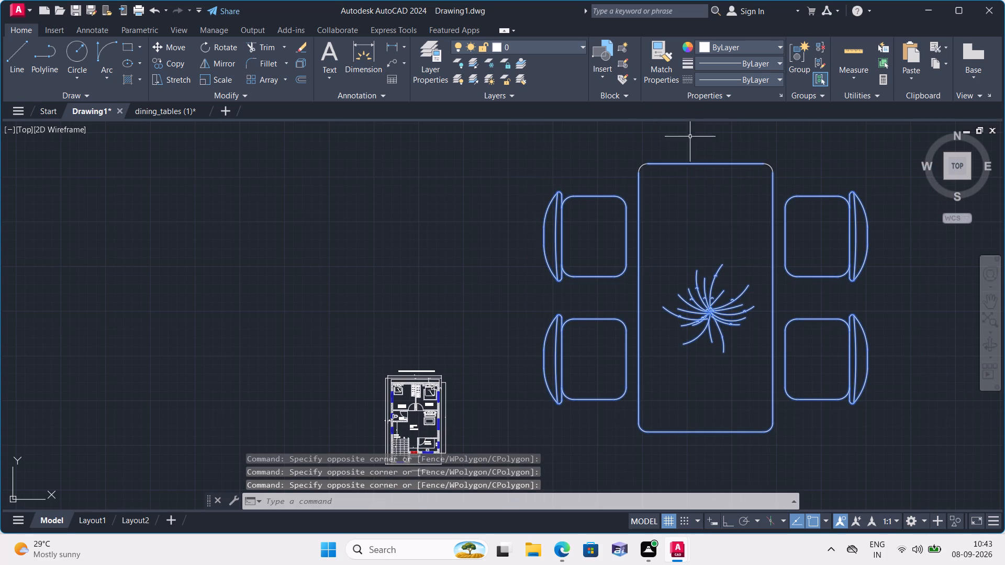
scroll(698, 196, down, 1)
middle_drag(698, 196, 553, 222)
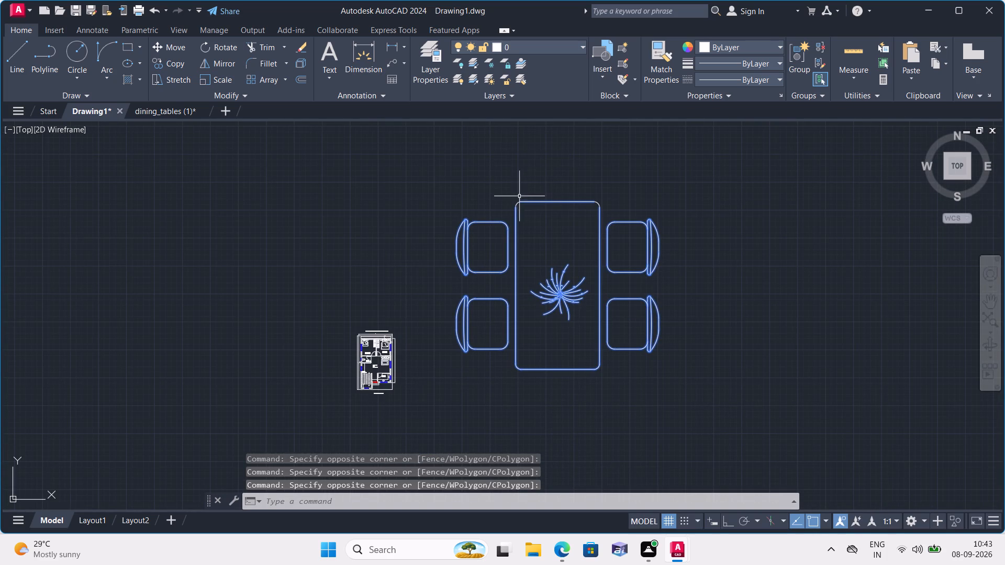
click(437, 180)
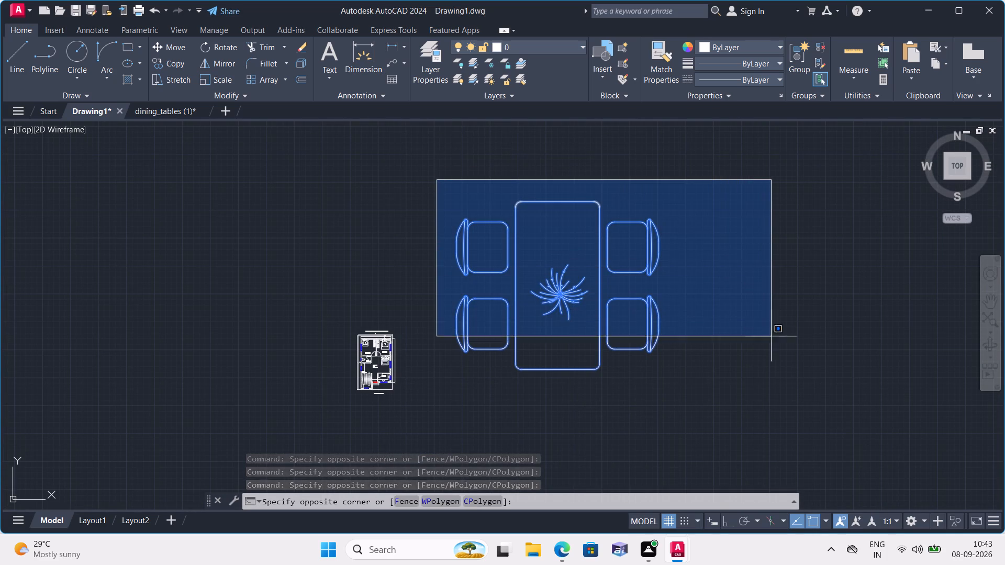
click(769, 401)
click(736, 206)
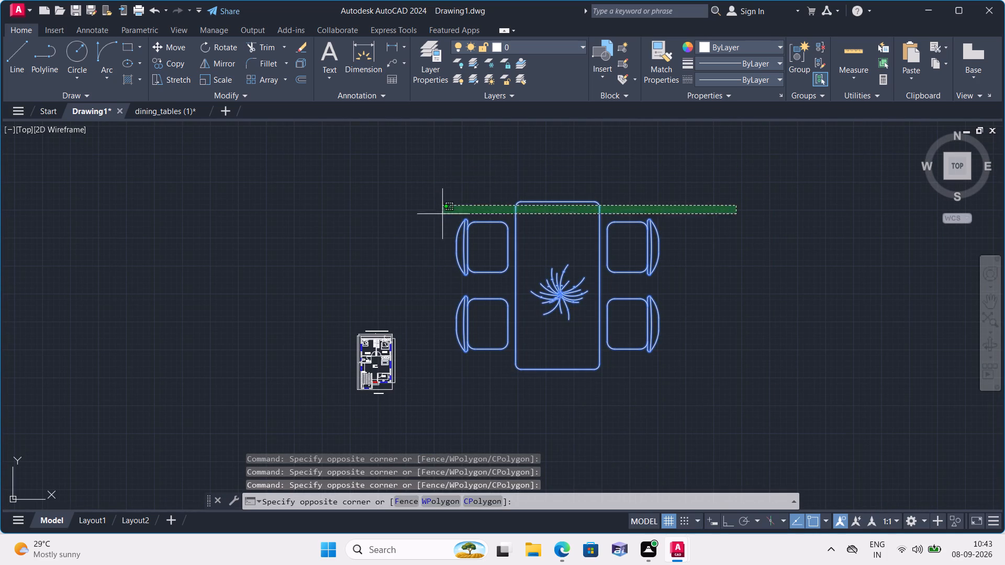
click(449, 391)
scroll(542, 250, up, 2)
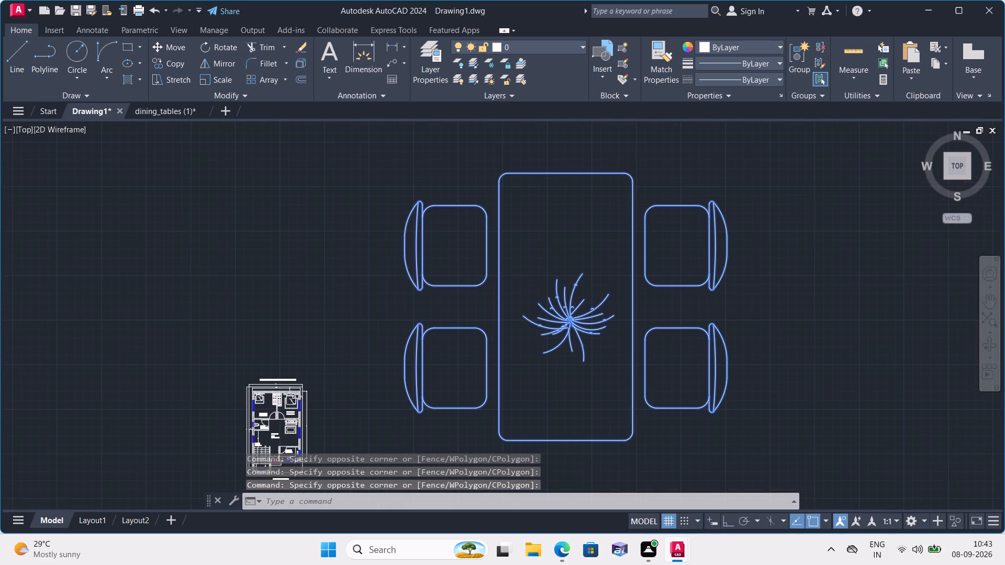
scroll(542, 250, down, 2)
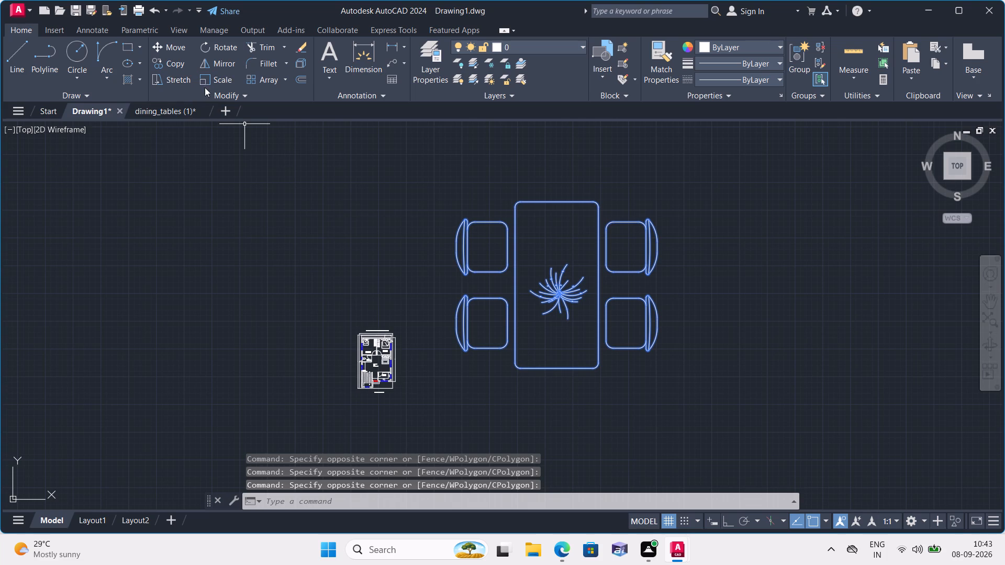
click(215, 79)
click(551, 245)
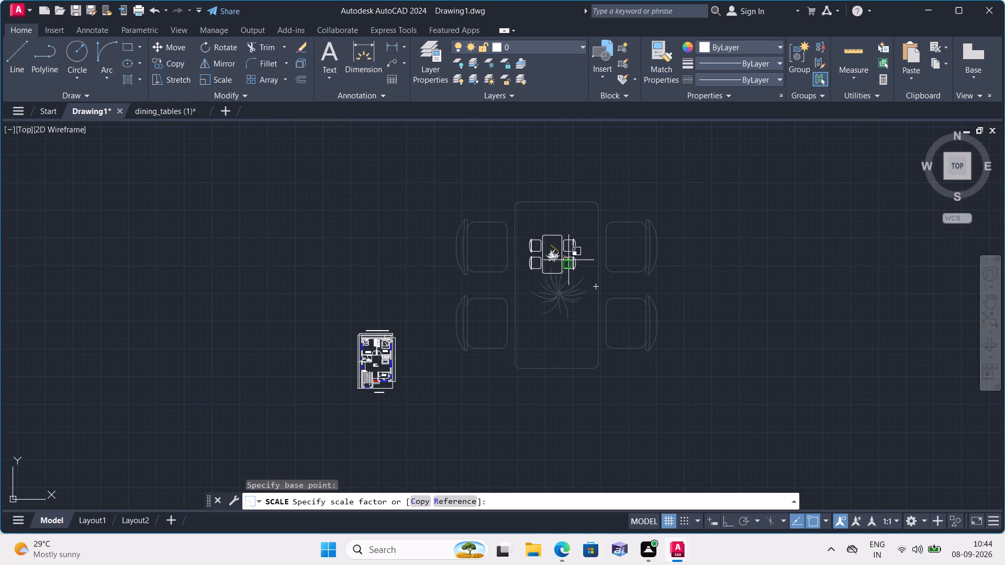
click(564, 252)
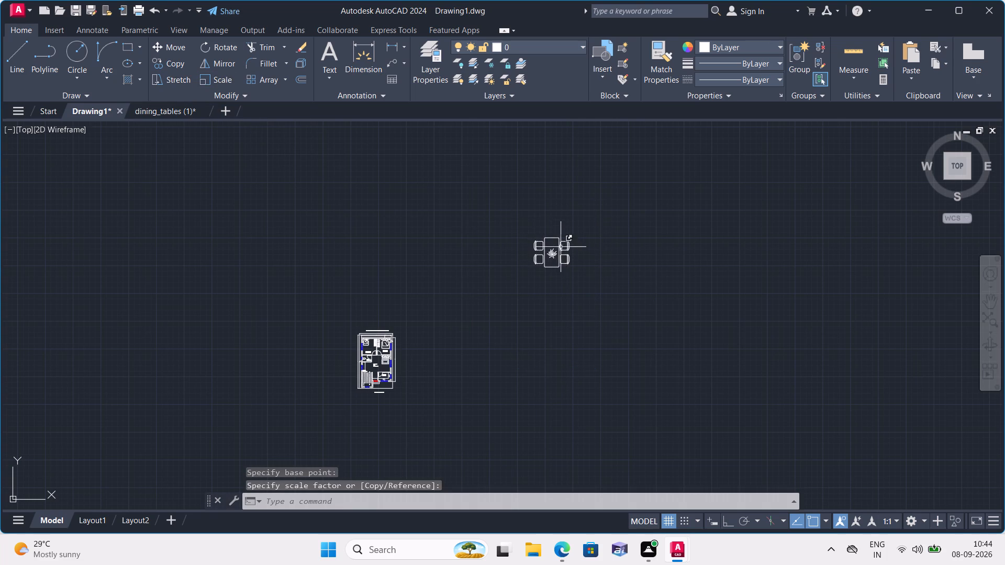
Move the whole four-chair dining set from the northeast to just west of the ground floor plan.
click(503, 214)
click(627, 307)
scroll(579, 287, up, 3)
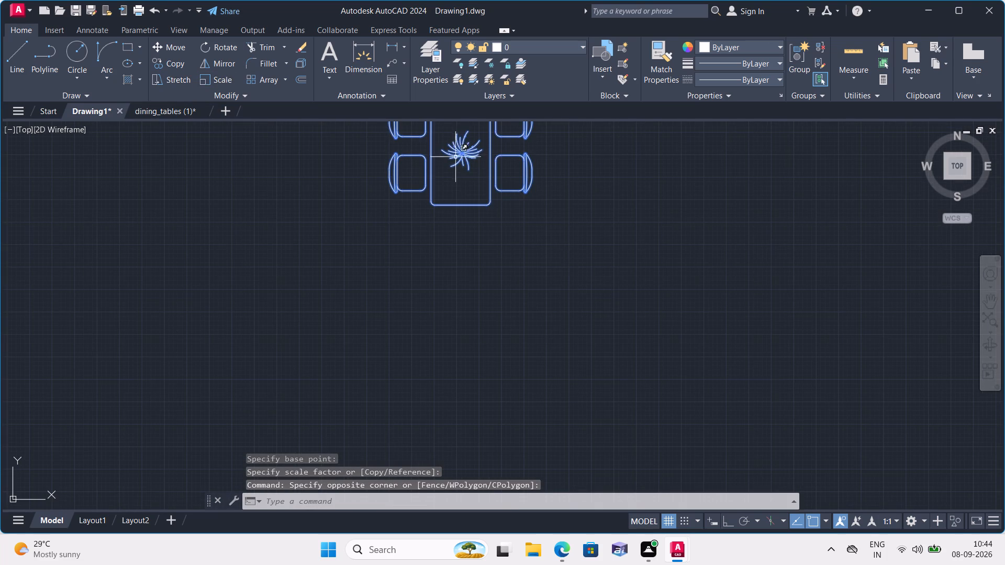
click(461, 153)
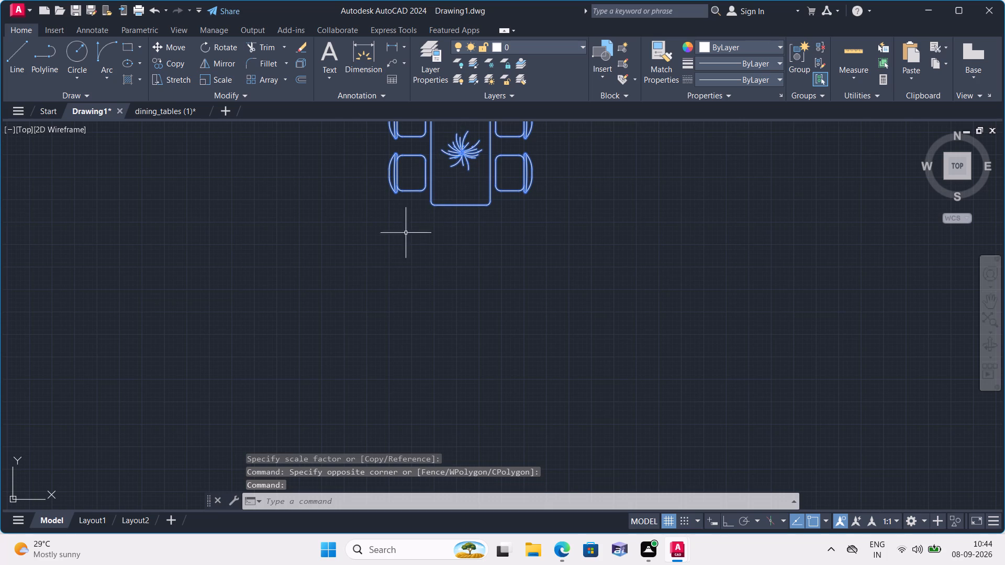
click(159, 43)
click(468, 148)
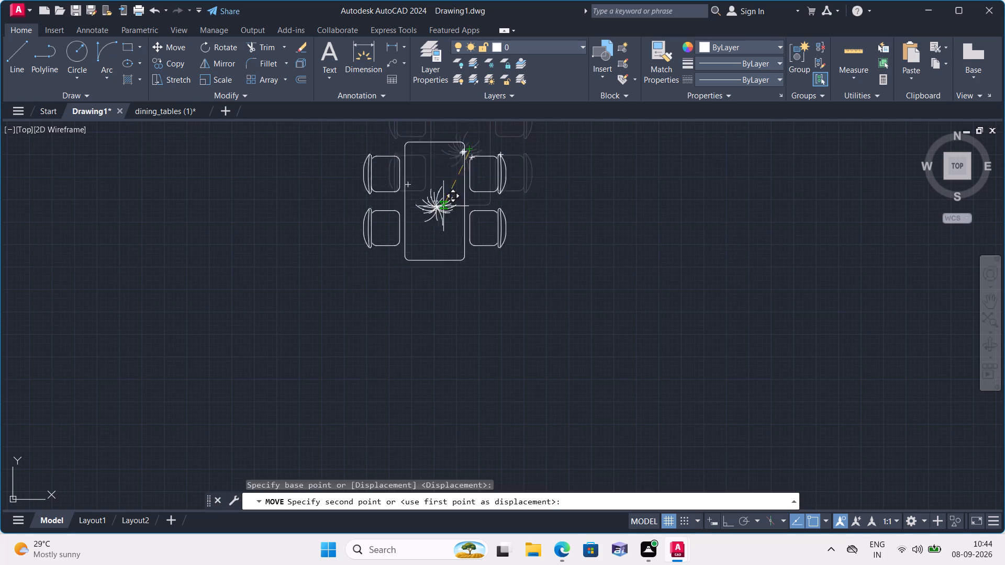
scroll(418, 255, down, 3)
middle_drag(405, 264, 462, 198)
scroll(462, 198, down, 1)
scroll(342, 263, up, 3)
scroll(416, 206, up, 2)
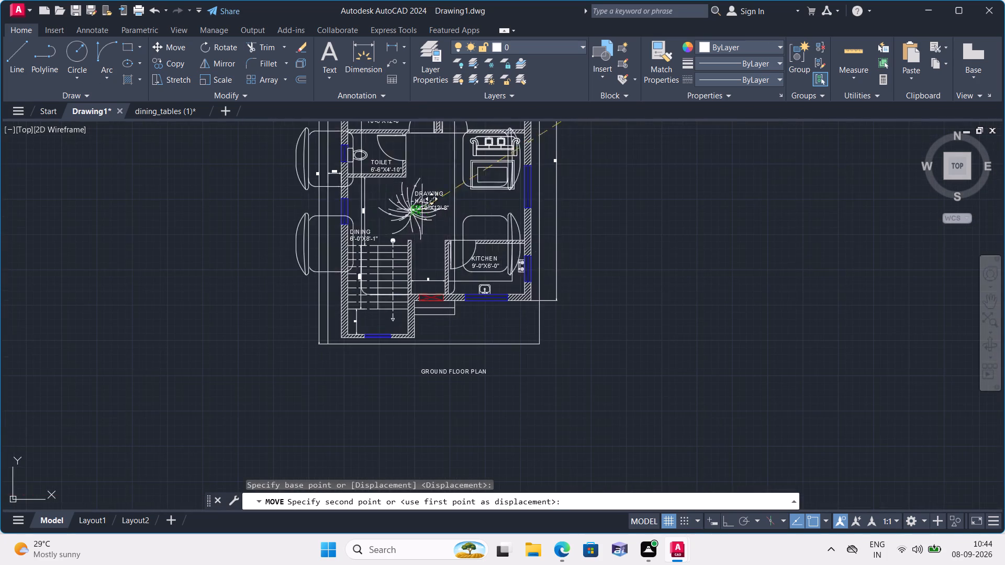
click(189, 271)
Scale the dining set beside the plan down freehand to a little under a quarter of its size.
scroll(189, 272, down, 2)
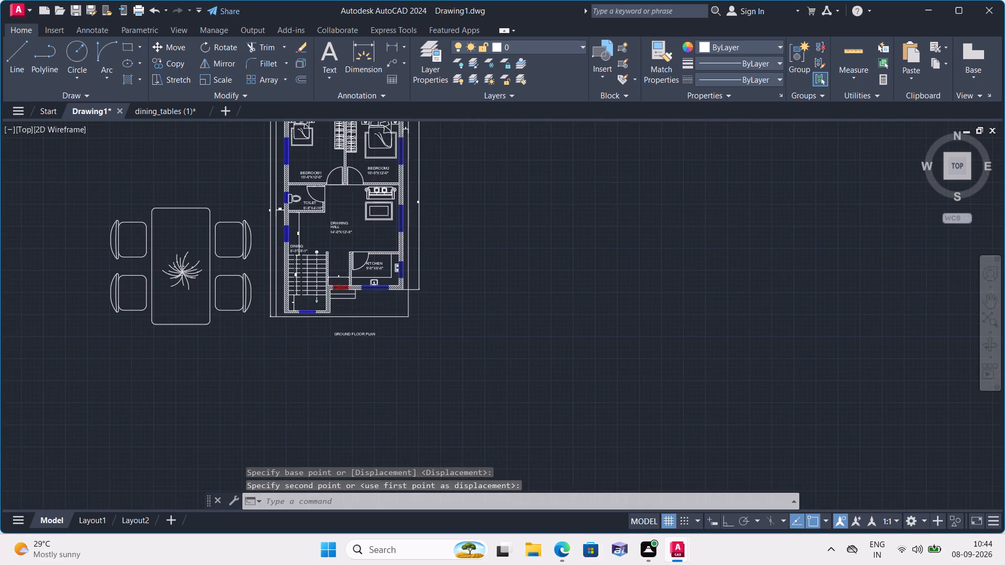
scroll(146, 276, down, 1)
middle_drag(146, 276, 183, 321)
scroll(171, 314, up, 2)
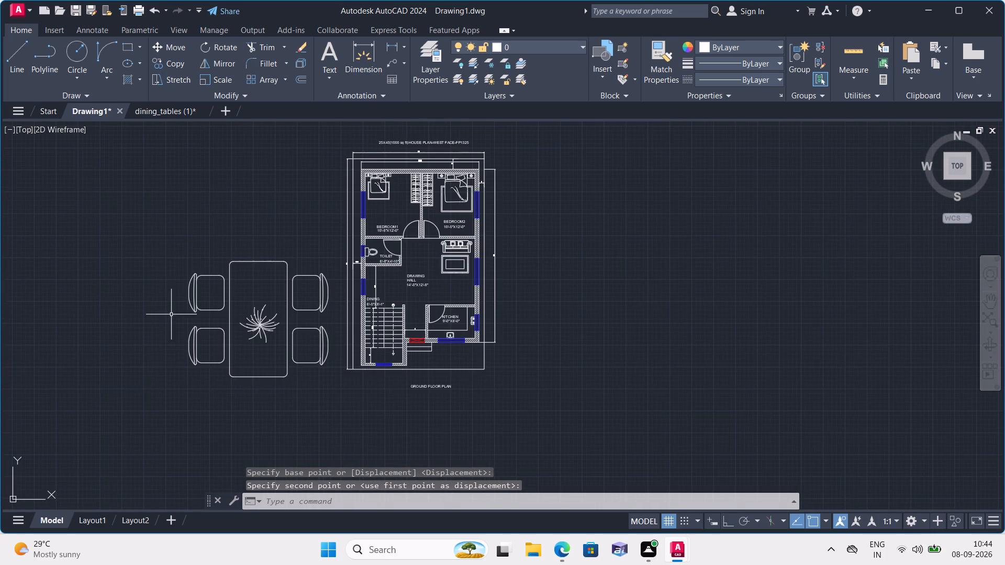
click(178, 230)
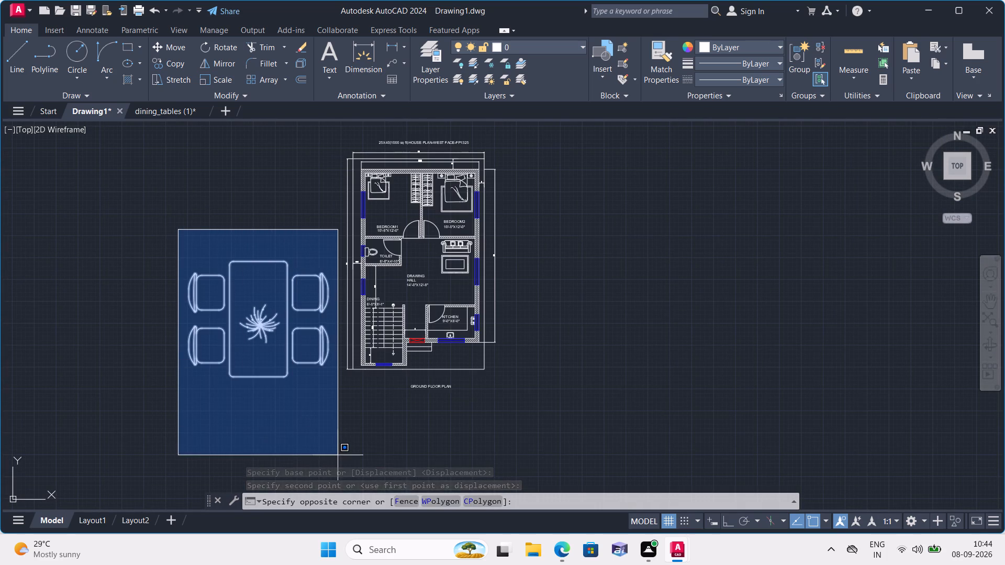
click(338, 455)
click(214, 81)
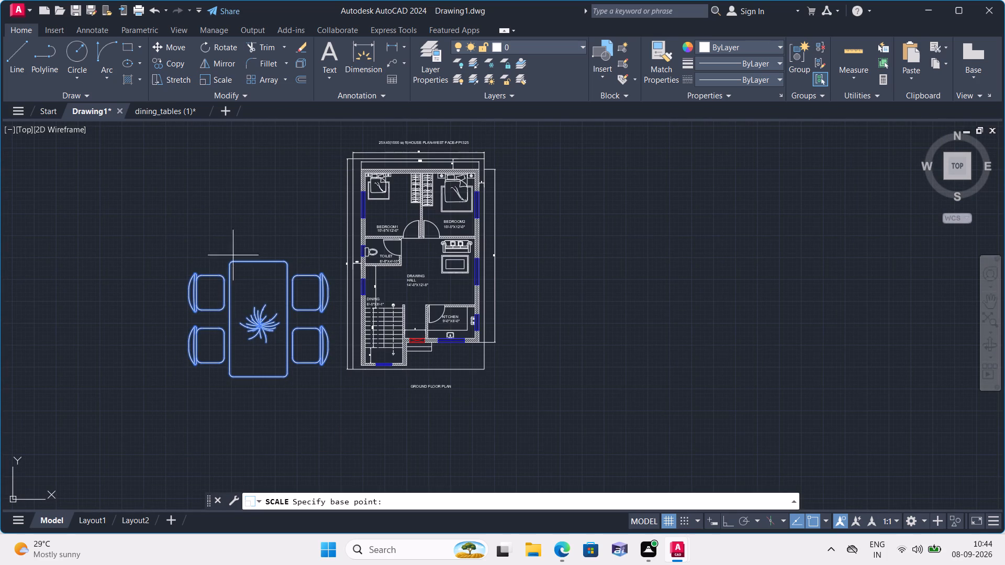
click(249, 311)
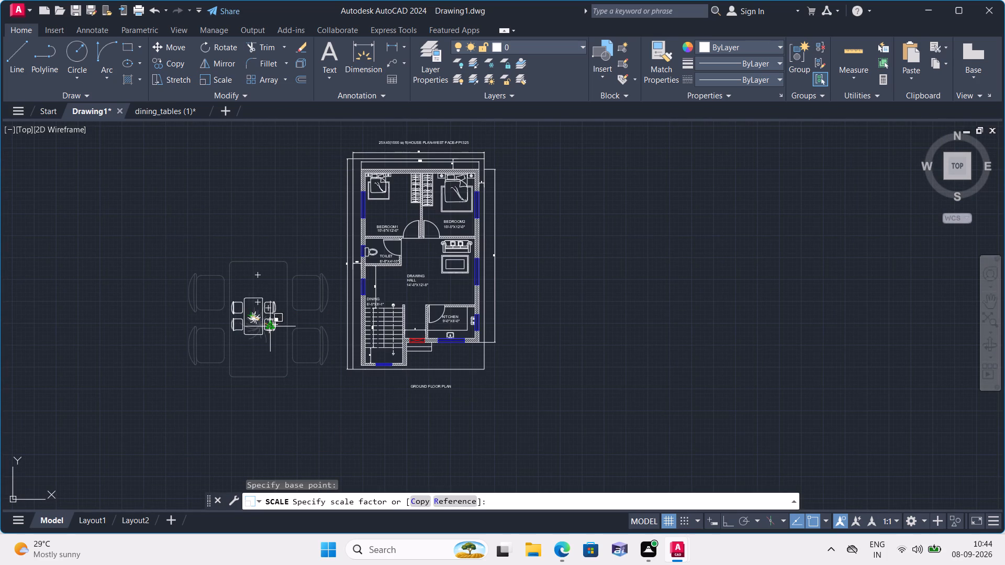
click(266, 312)
Move the reduced dining set into the DINING area, between the toilet wall and the staircase.
drag(223, 285, 223, 313)
click(284, 376)
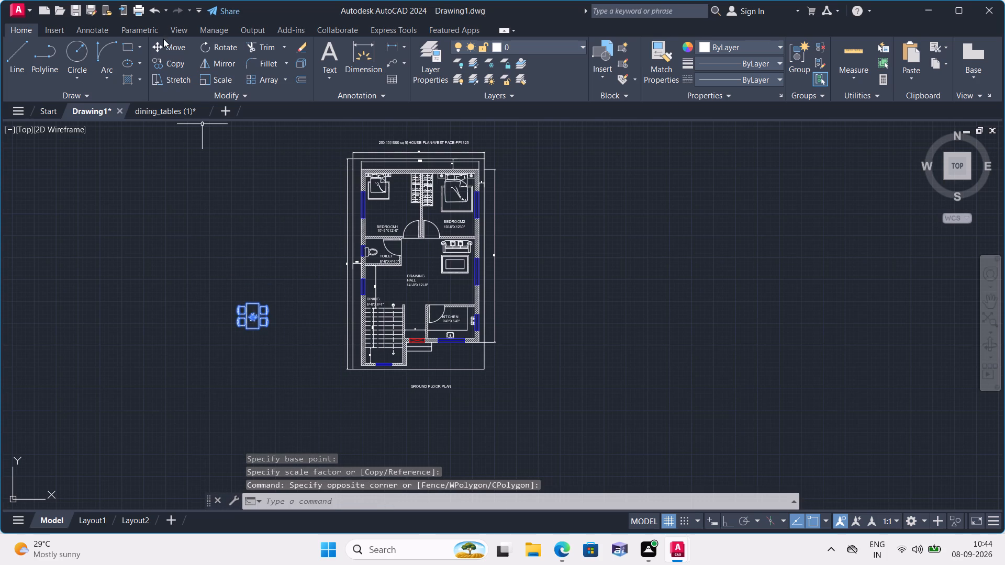
click(163, 46)
click(249, 320)
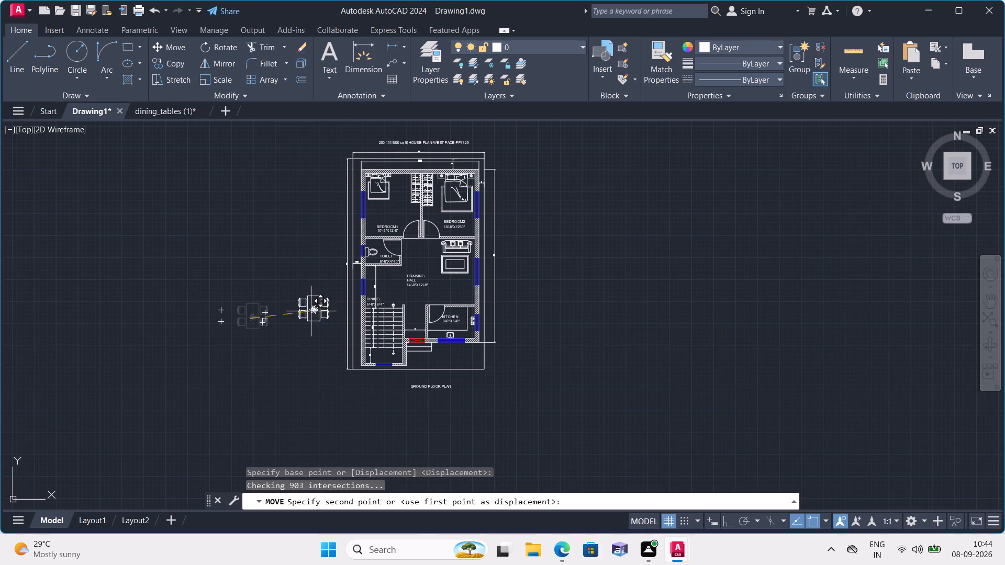
scroll(382, 288, up, 3)
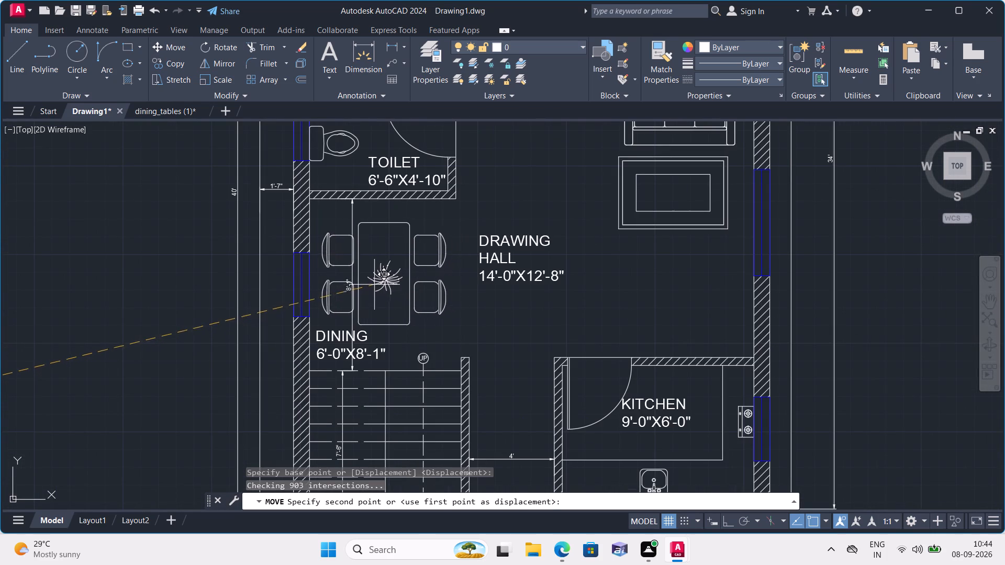
click(372, 274)
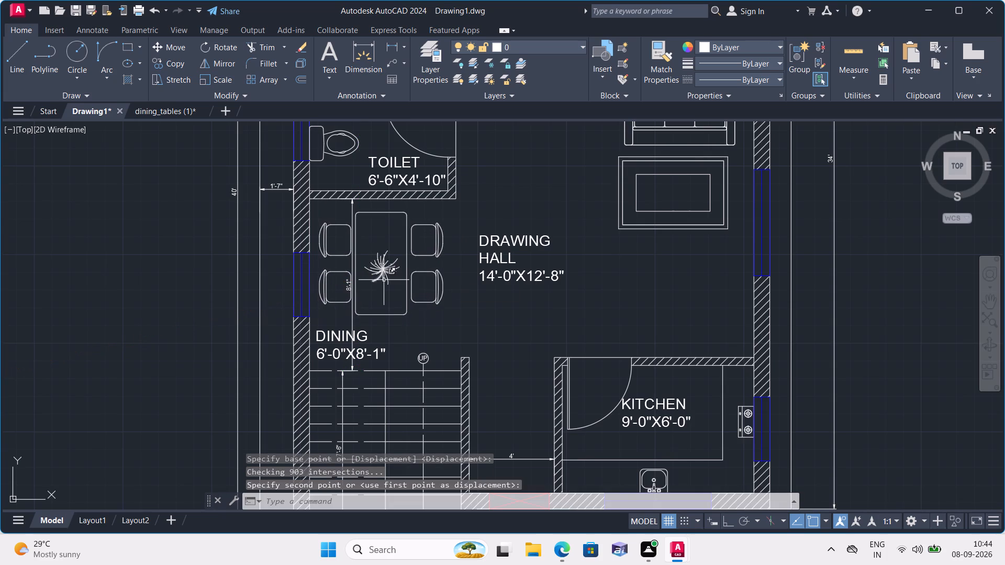
key(Escape)
Close the dining_tables (1).dwg drawing, keeping Drawing1 open.
scroll(468, 334, down, 3)
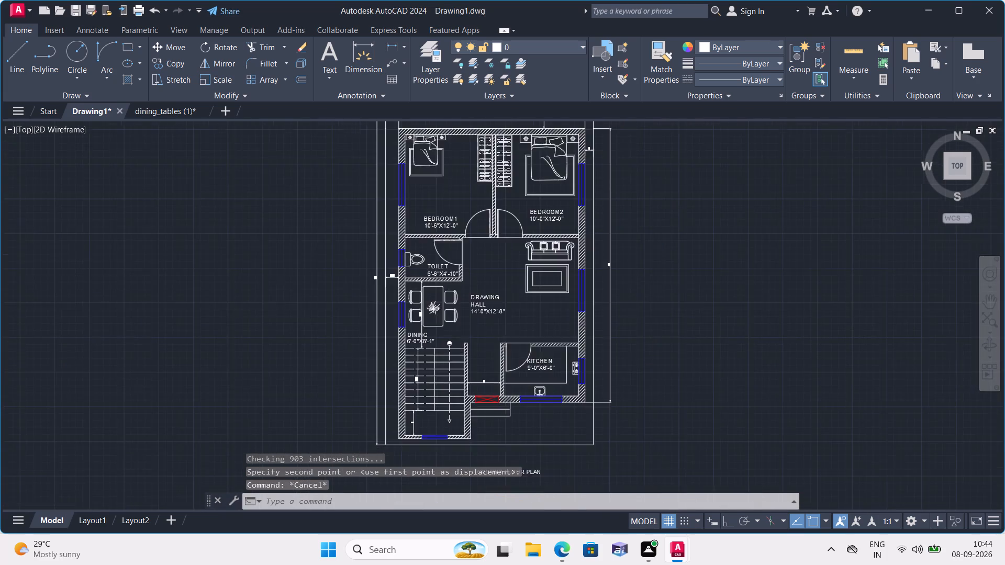
scroll(435, 301, up, 1)
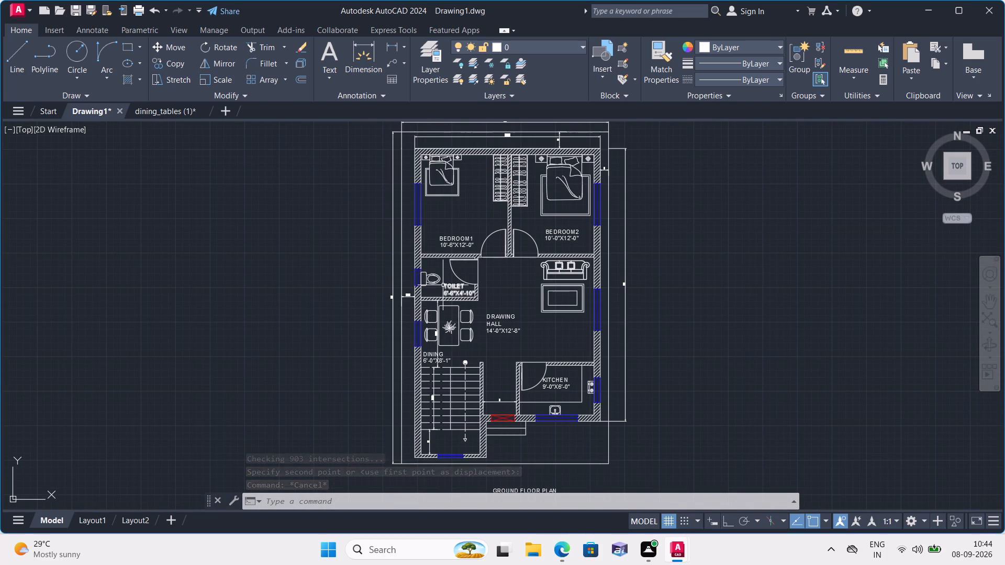
scroll(301, 211, down, 1)
click(207, 109)
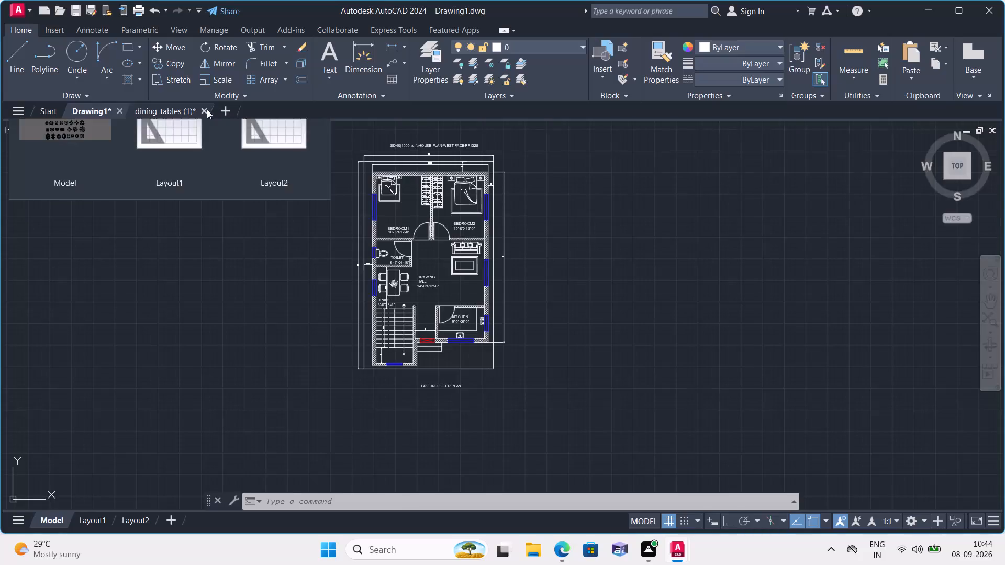
click(494, 302)
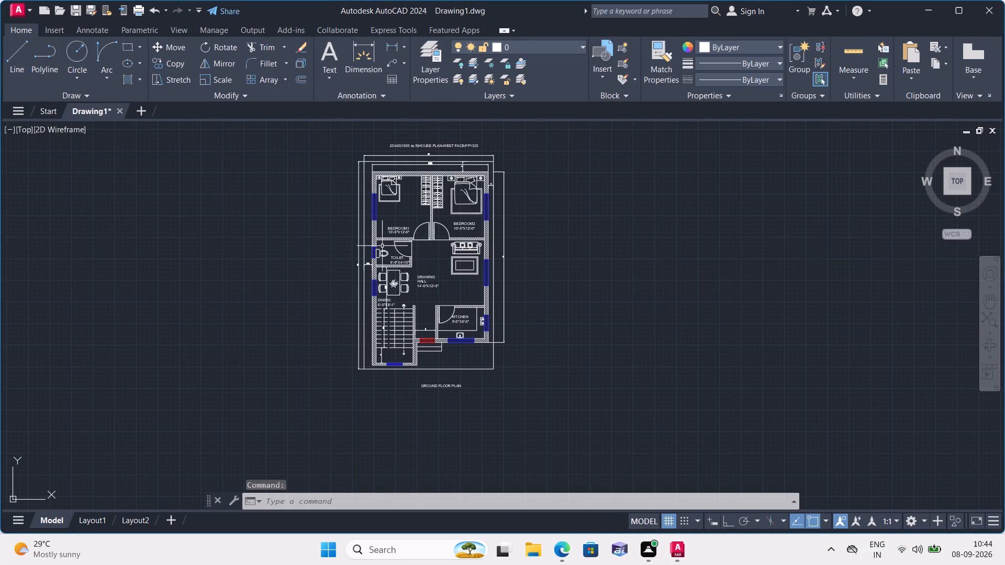
Examine the plan title, the dimensions along the north side and the bedroom furniture near the north wall.
middle_drag(312, 254, 278, 299)
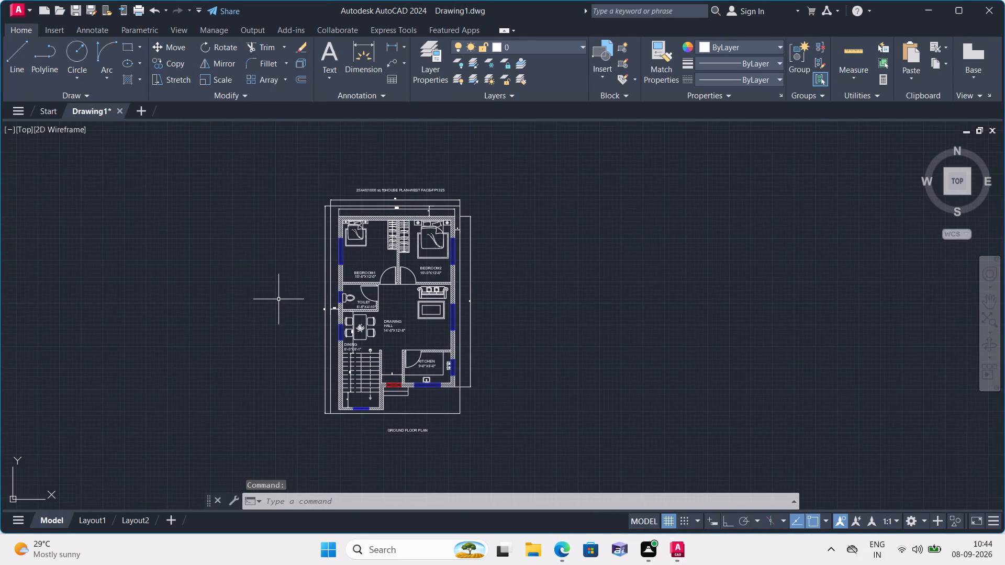
scroll(402, 215, up, 2)
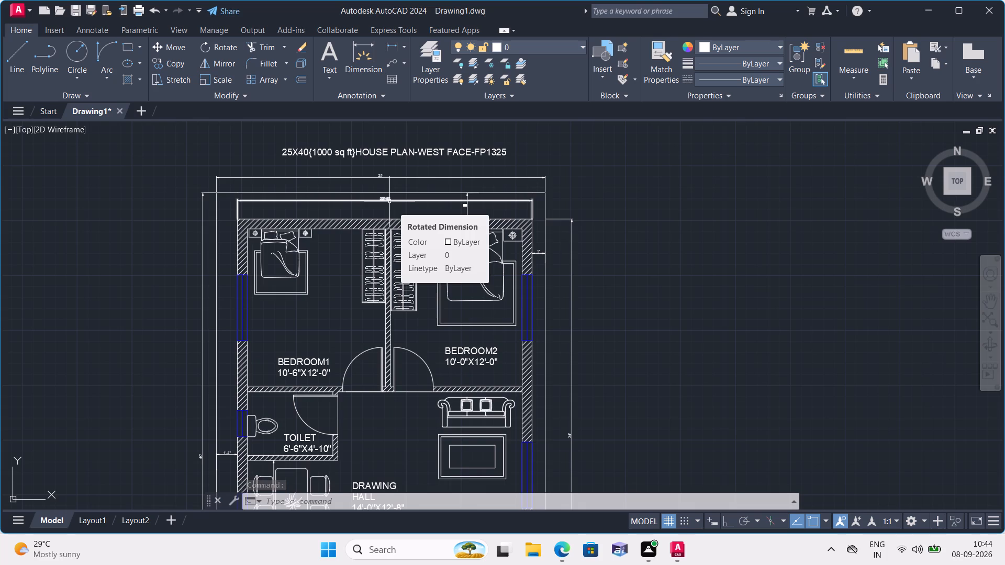
middle_drag(367, 164, 386, 209)
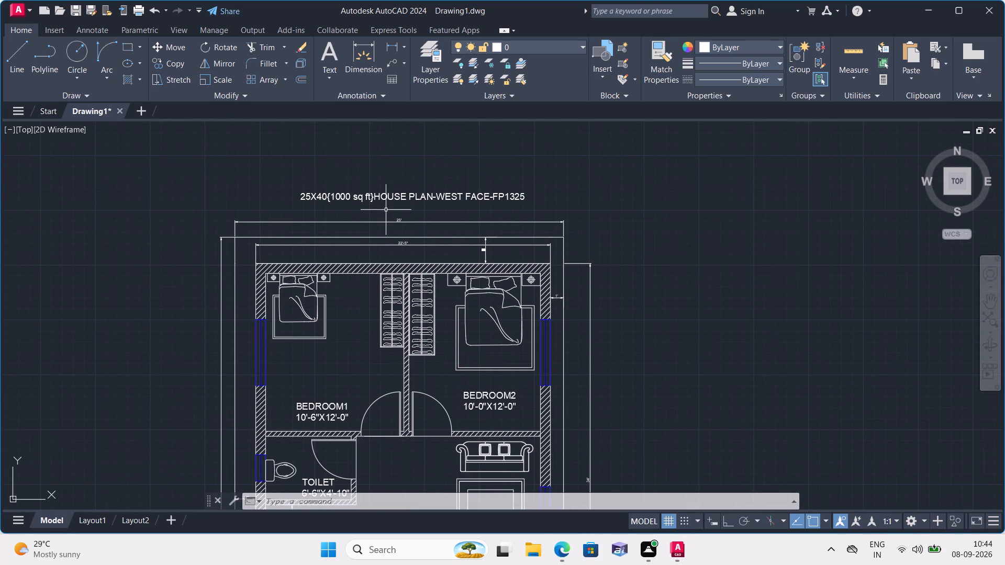
scroll(332, 219, up, 1)
scroll(380, 237, up, 1)
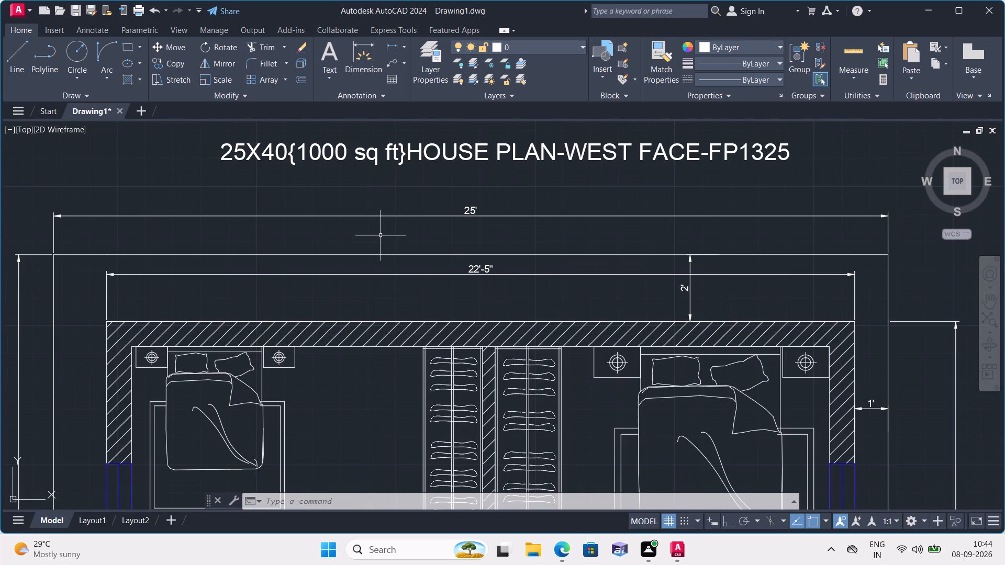
scroll(267, 300, down, 1)
middle_drag(267, 300, 338, 244)
scroll(311, 298, down, 1)
scroll(431, 262, up, 1)
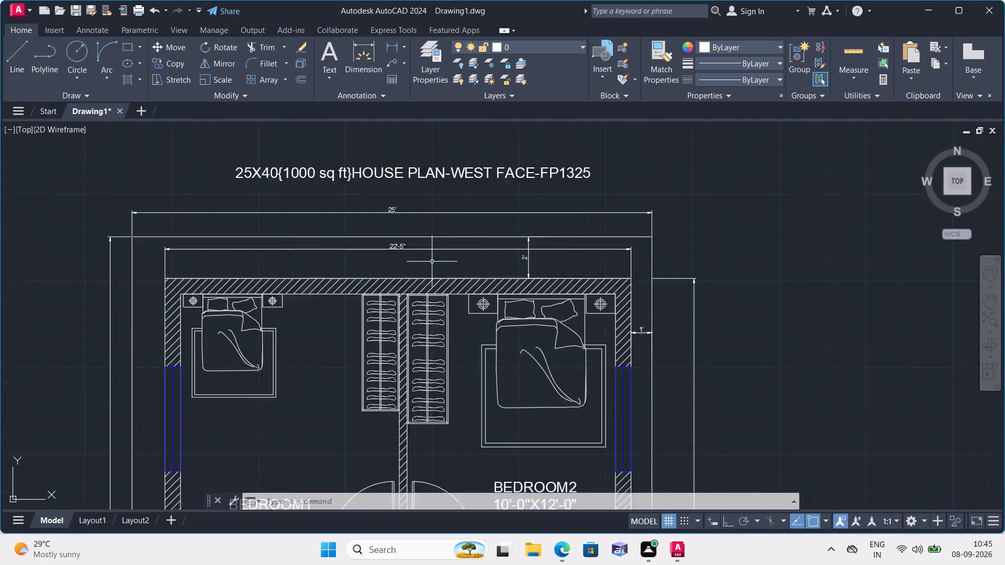
scroll(432, 262, up, 1)
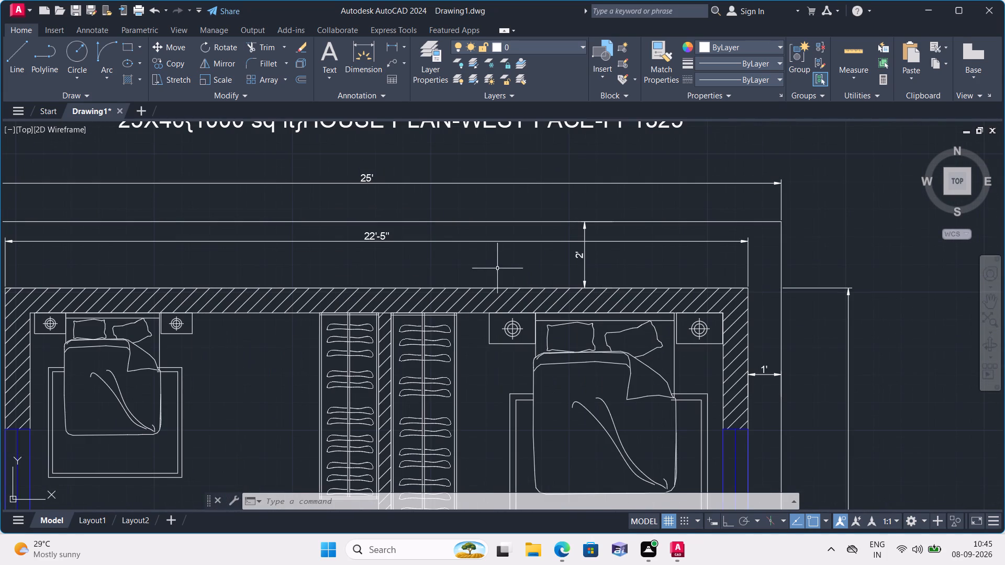
scroll(542, 285, down, 1)
scroll(678, 356, up, 2)
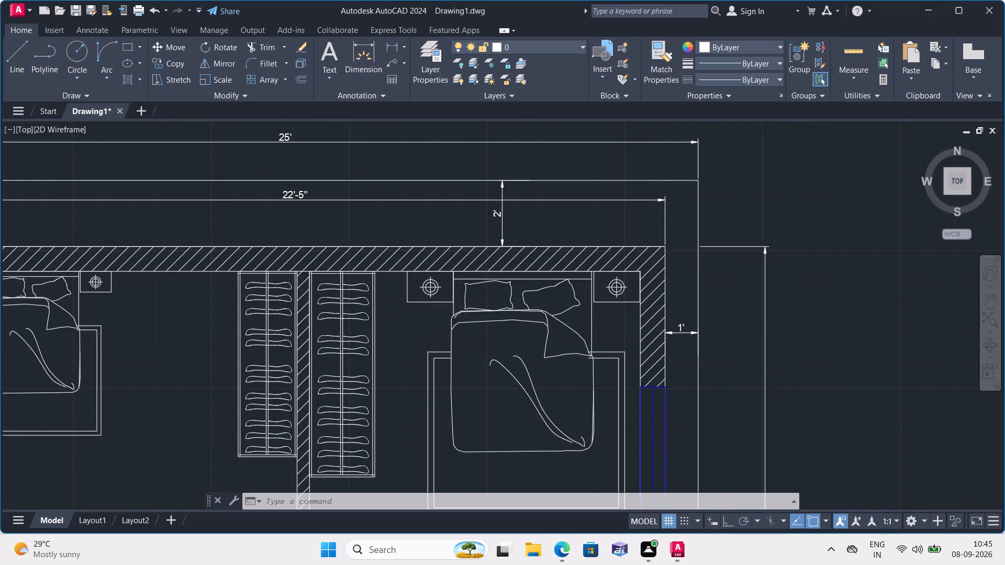
Inspect the east side of the plan from Bedroom2 to the drawing hall, including its offset and length dimensions.
middle_drag(680, 356, 644, 294)
scroll(671, 359, up, 1)
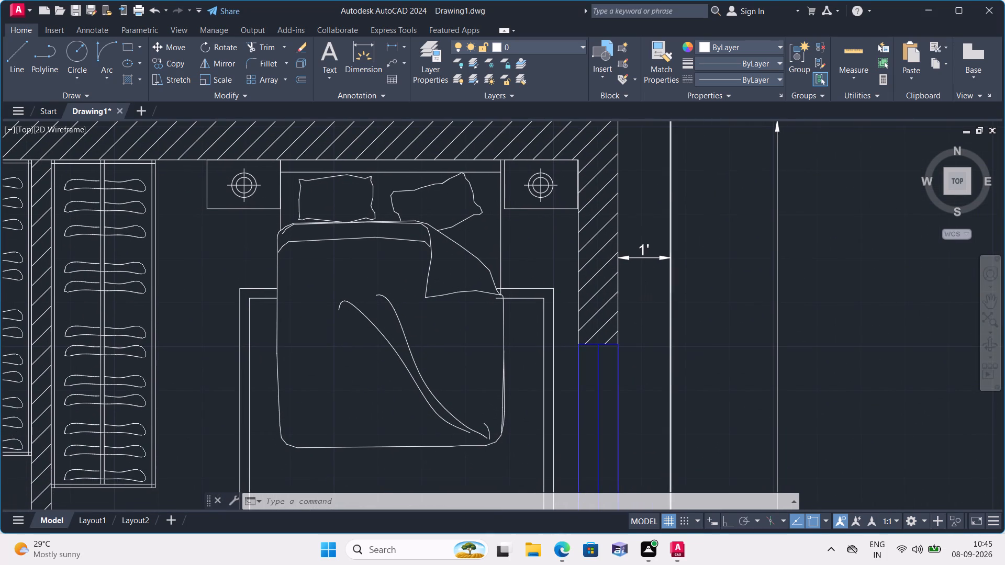
scroll(750, 367, down, 2)
middle_drag(794, 408, 696, 277)
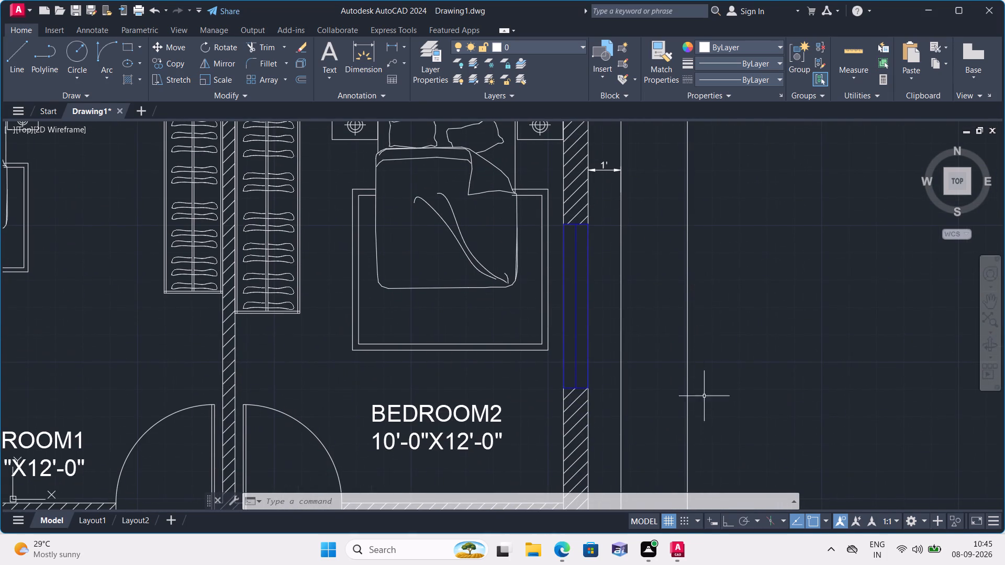
scroll(705, 404, down, 1)
middle_drag(705, 404, 686, 312)
scroll(682, 443, up, 2)
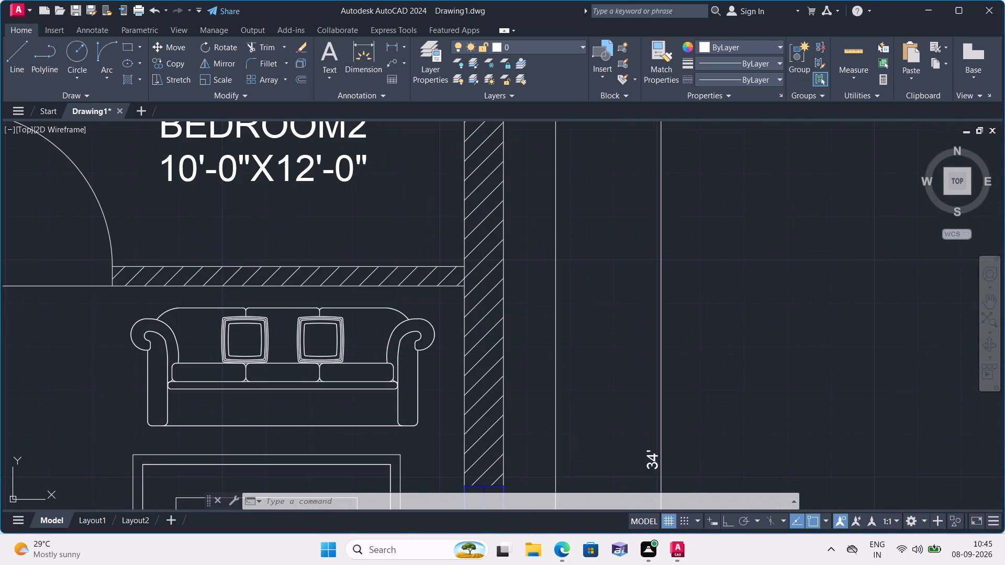
middle_drag(682, 443, 683, 343)
scroll(691, 301, down, 1)
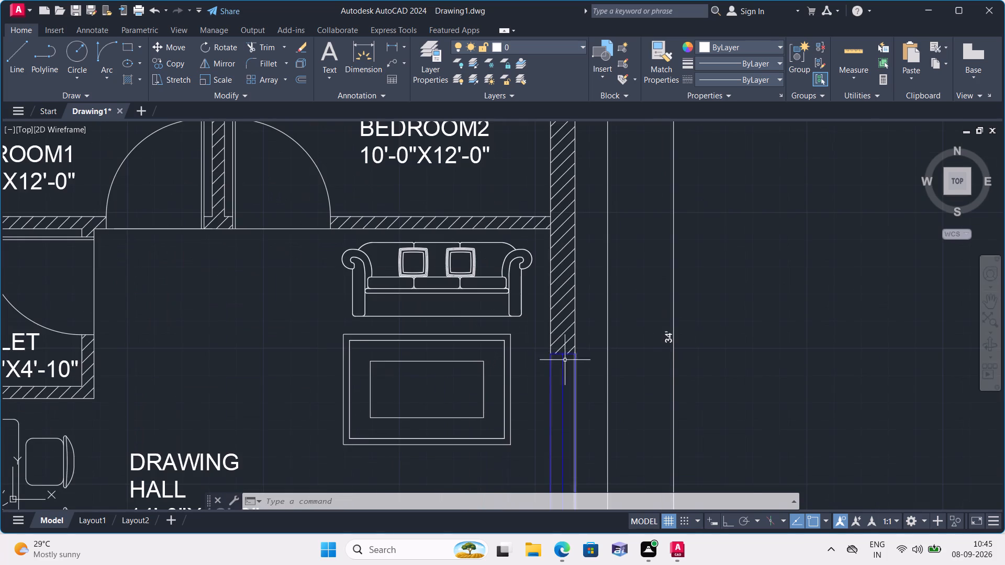
Inspect the west side of the plan, covering the toilet, dining area and staircase with their labels and dimensions.
scroll(339, 361, down, 1)
middle_drag(250, 332, 508, 288)
scroll(384, 307, down, 1)
scroll(295, 296, up, 2)
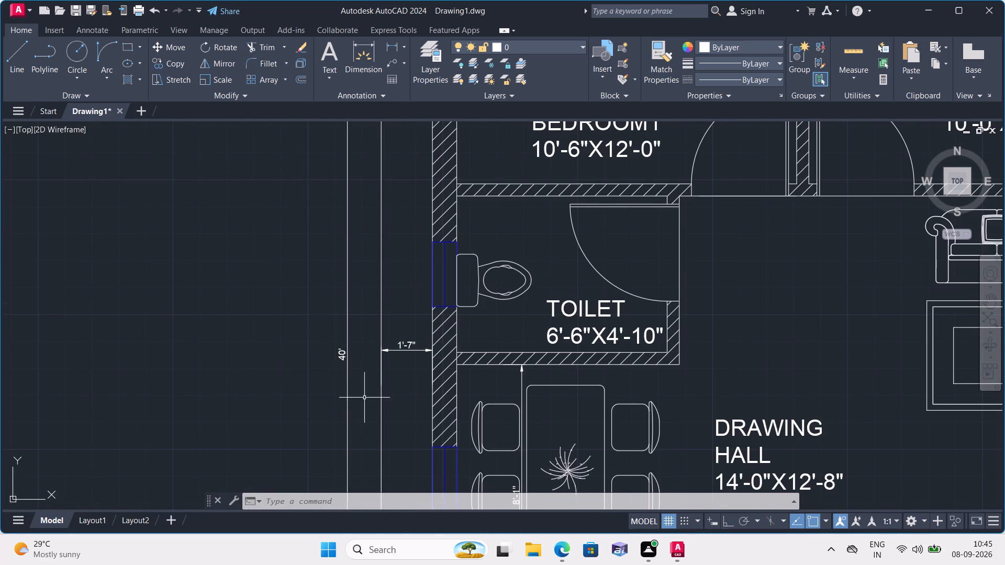
middle_drag(364, 398, 331, 287)
scroll(330, 286, down, 1)
scroll(344, 355, down, 1)
middle_drag(344, 355, 339, 321)
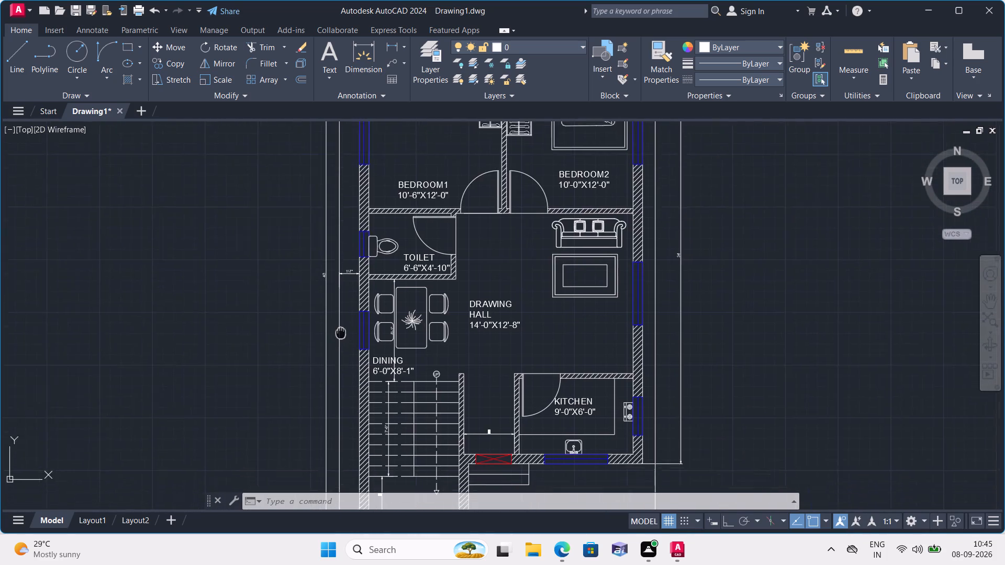
middle_drag(339, 321, 322, 248)
scroll(351, 435, up, 2)
middle_drag(392, 354, 393, 371)
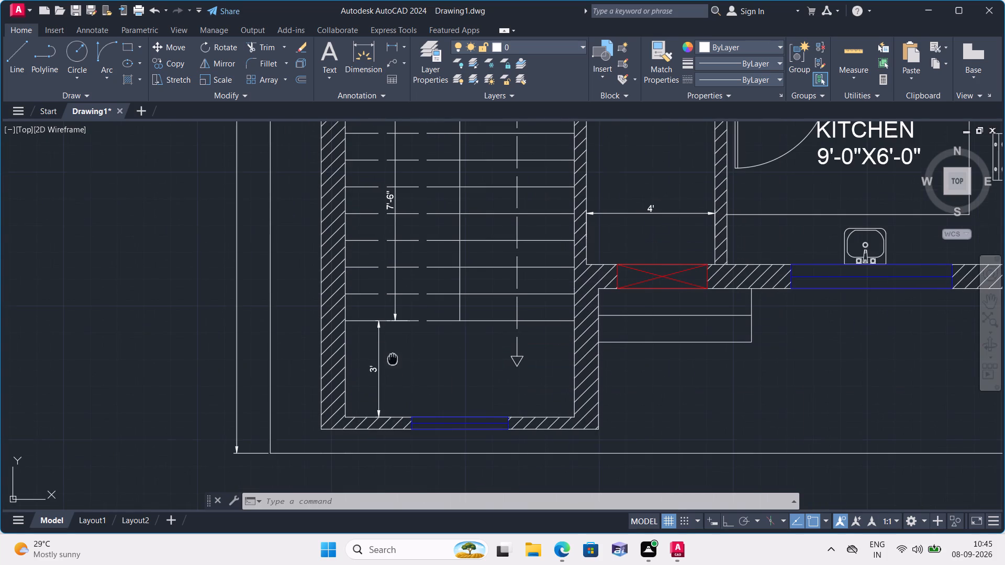
middle_drag(393, 371, 386, 443)
middle_drag(398, 270, 374, 417)
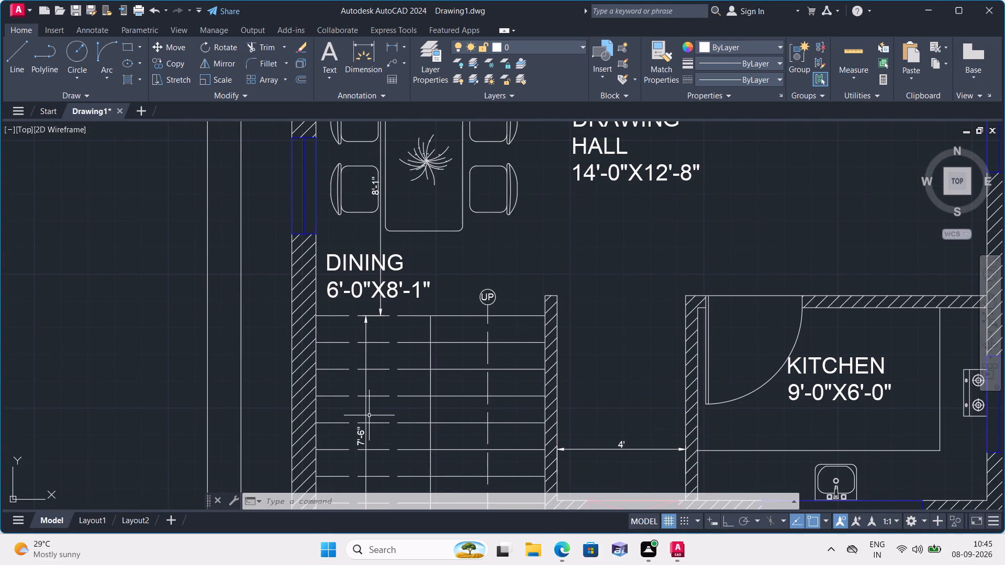
scroll(369, 415, down, 2)
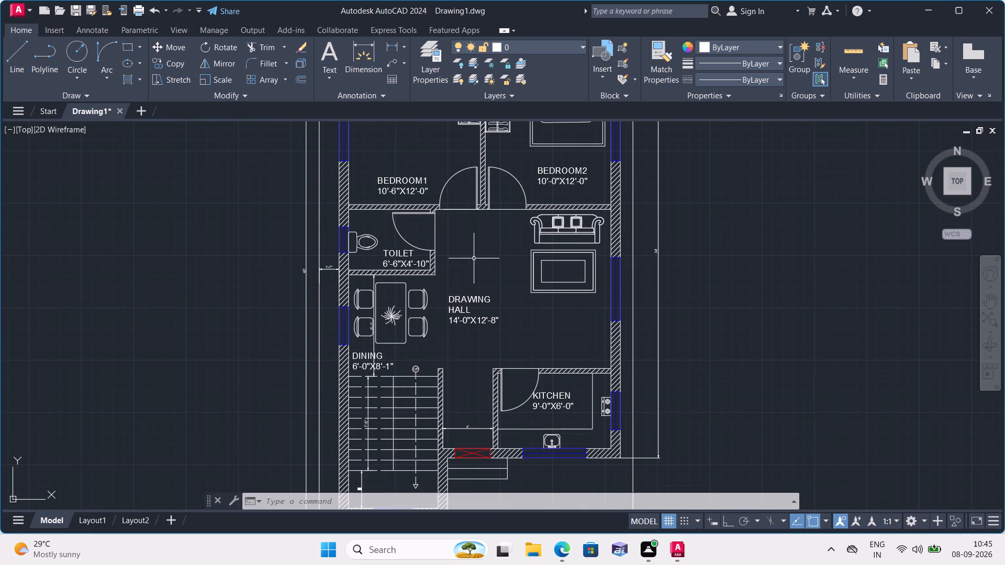
Examine the plan from the bedrooms down to the staircase, entrance, kitchen and ground floor plan title.
middle_drag(478, 243, 463, 293)
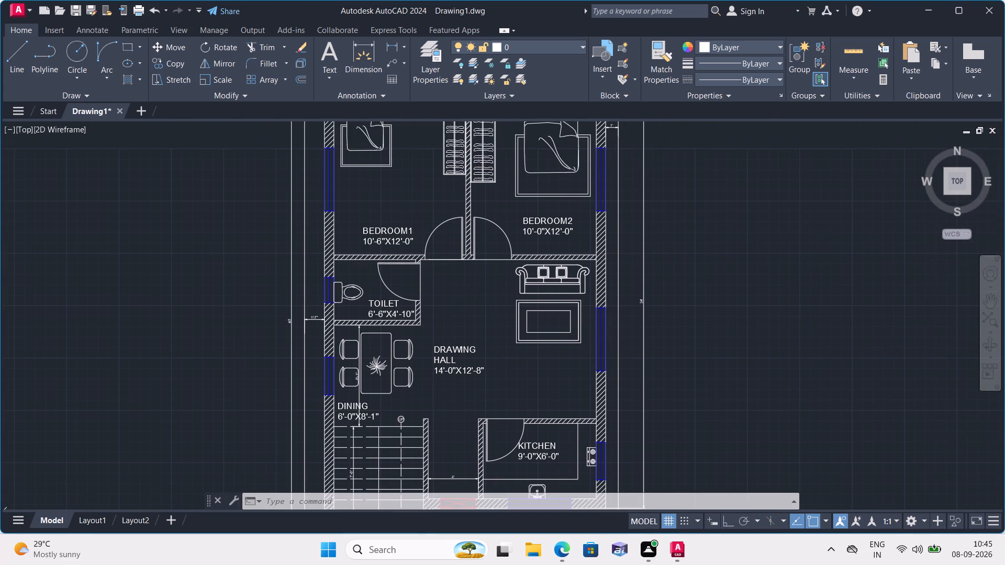
scroll(463, 293, down, 1)
scroll(454, 230, up, 1)
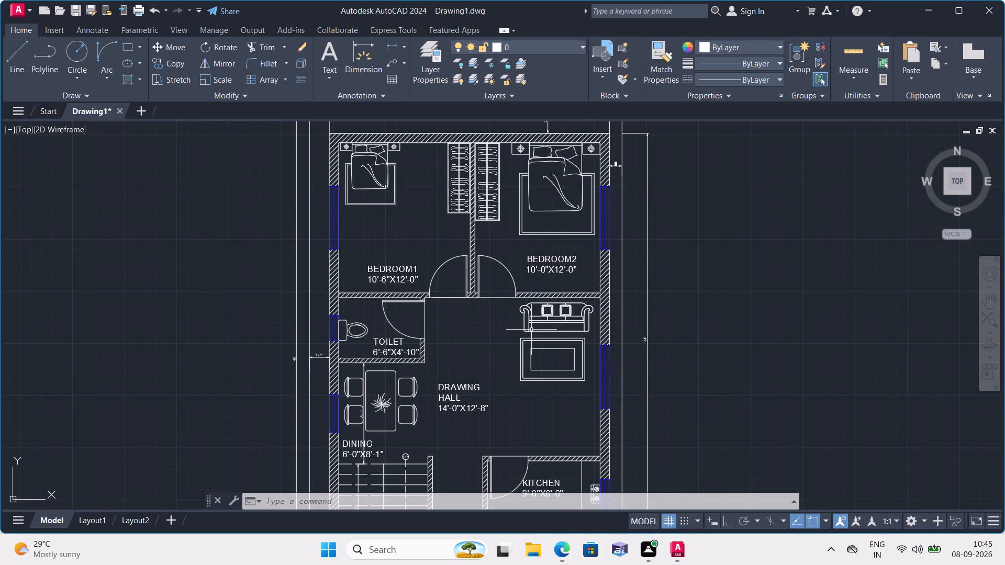
middle_drag(509, 343, 452, 263)
scroll(465, 291, down, 1)
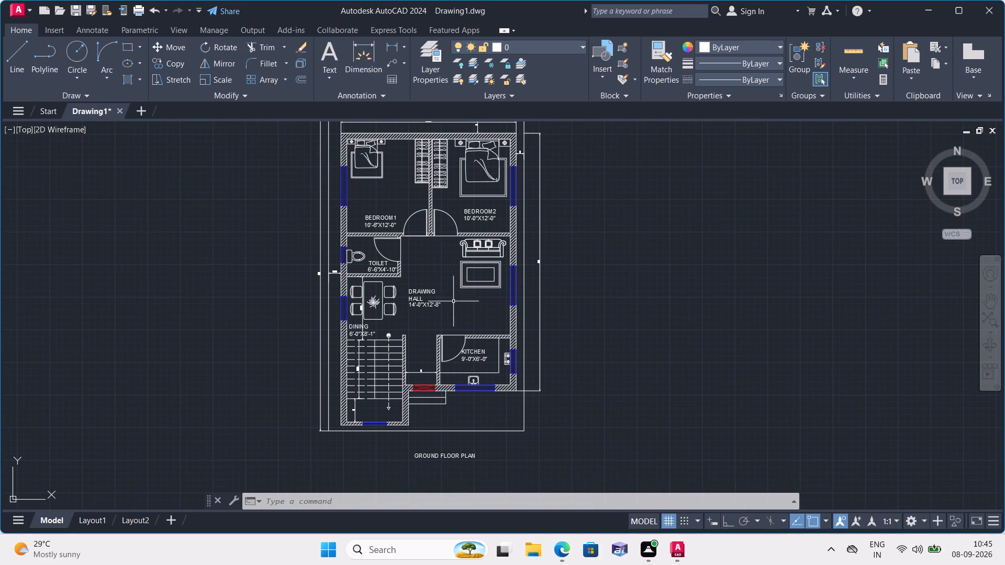
middle_drag(462, 326, 457, 305)
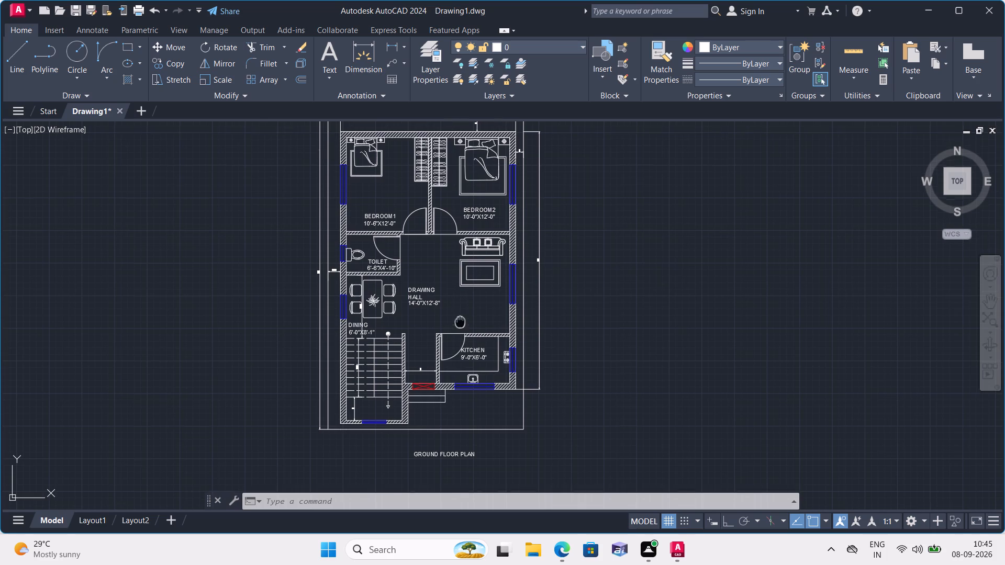
middle_drag(457, 305, 456, 257)
scroll(425, 315, up, 2)
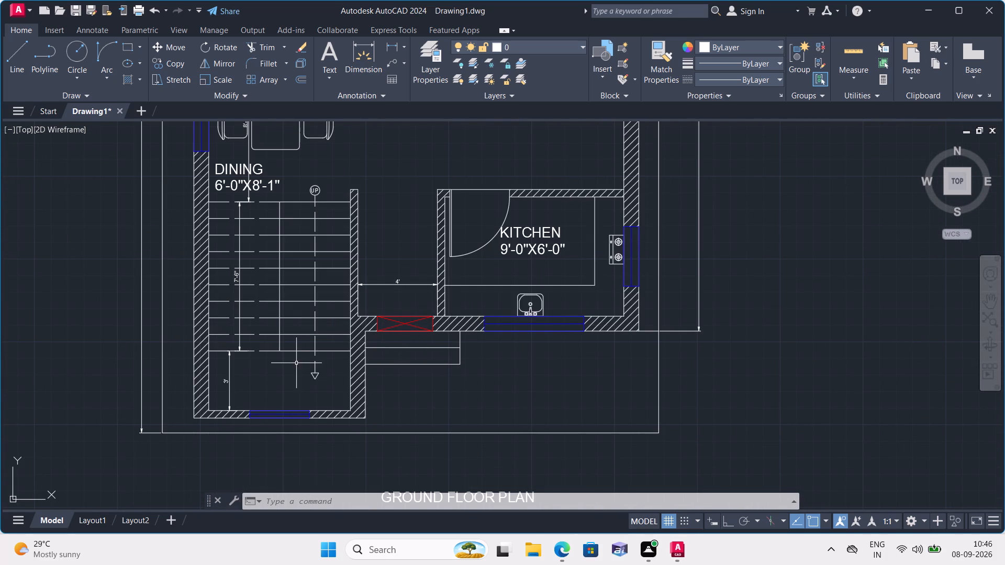
middle_drag(296, 361, 301, 293)
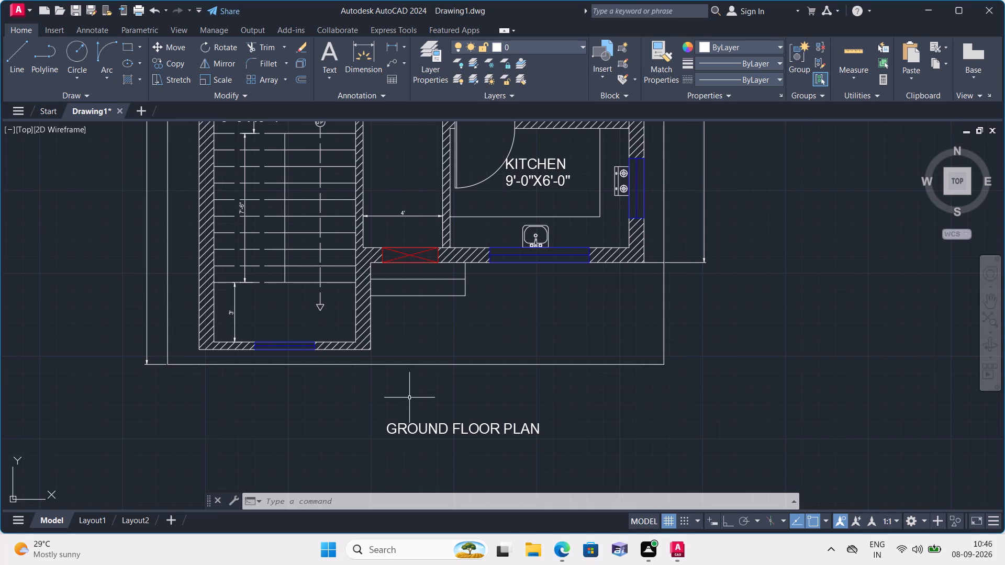
scroll(420, 380, down, 2)
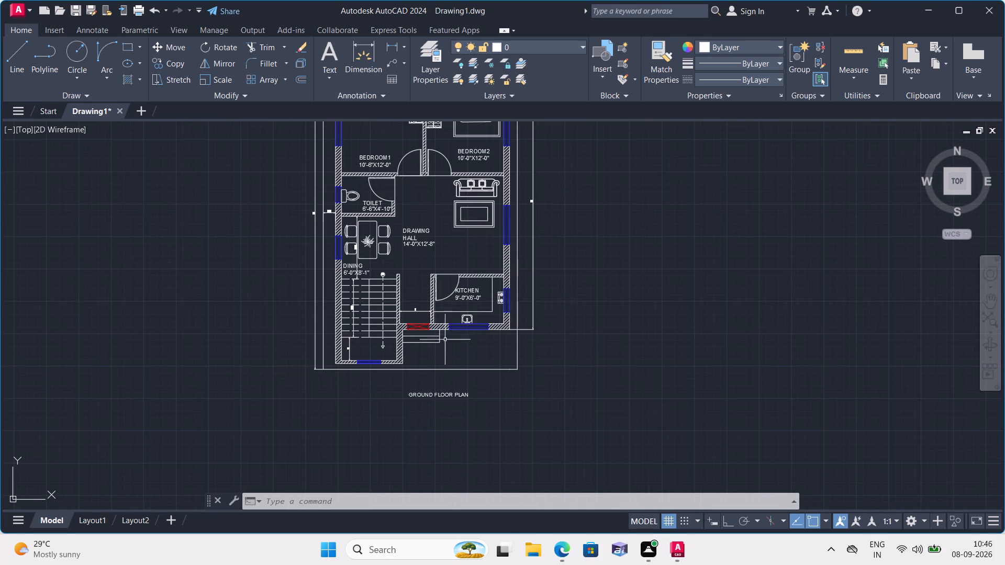
scroll(459, 304, down, 1)
middle_drag(444, 277, 457, 342)
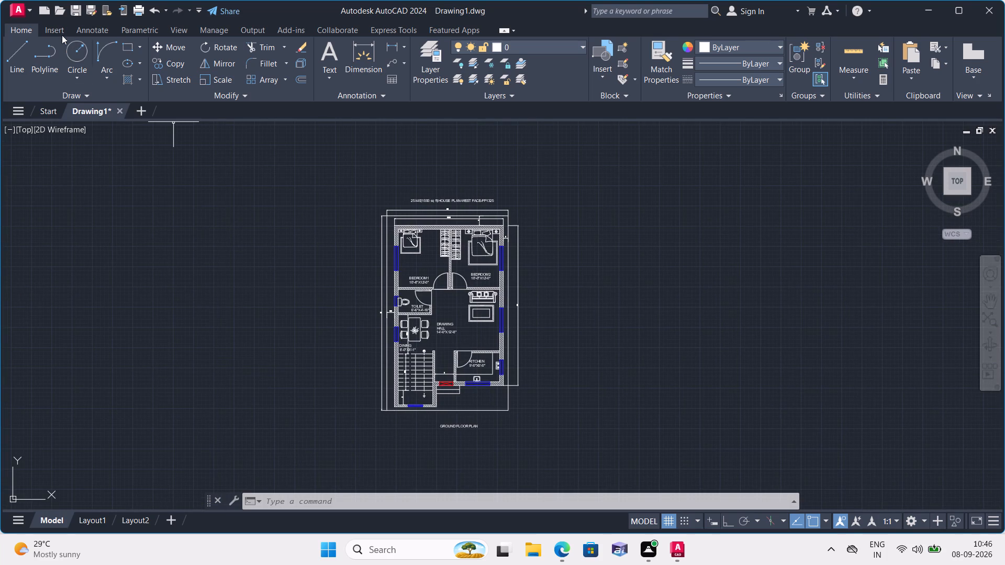
Save the drawing in the Downloads folder under the file name 2-9-26{3}.
click(17, 12)
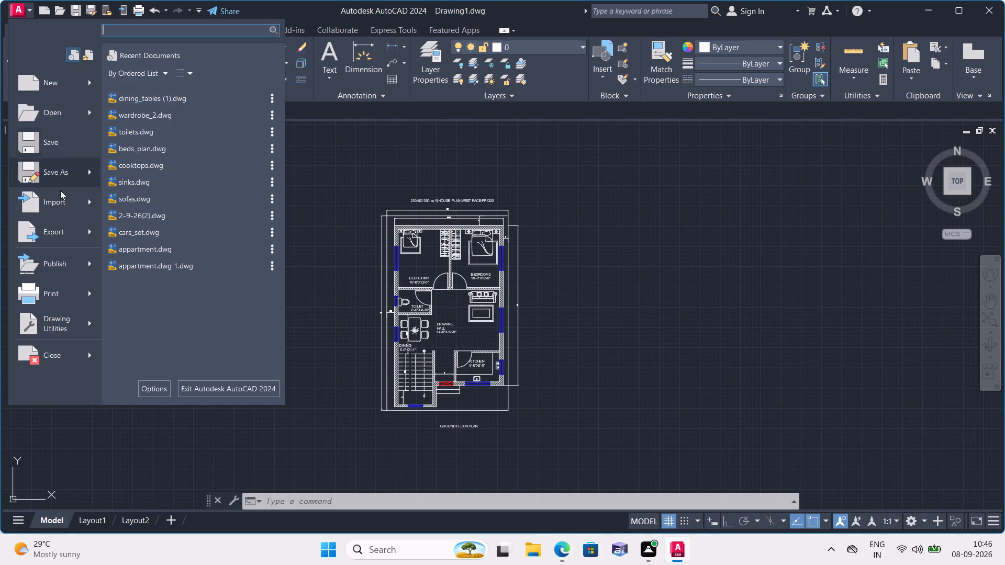
click(62, 138)
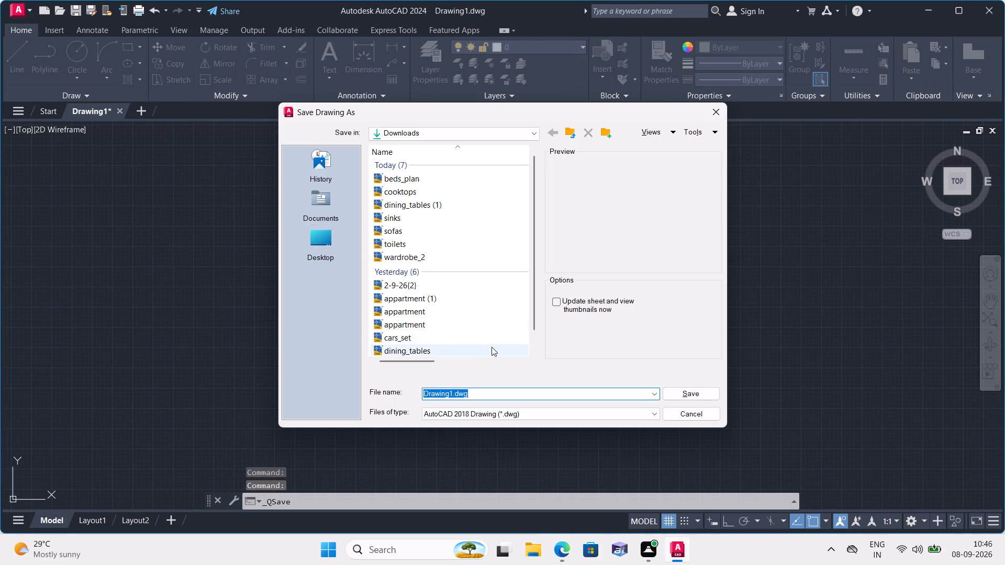
click(496, 392)
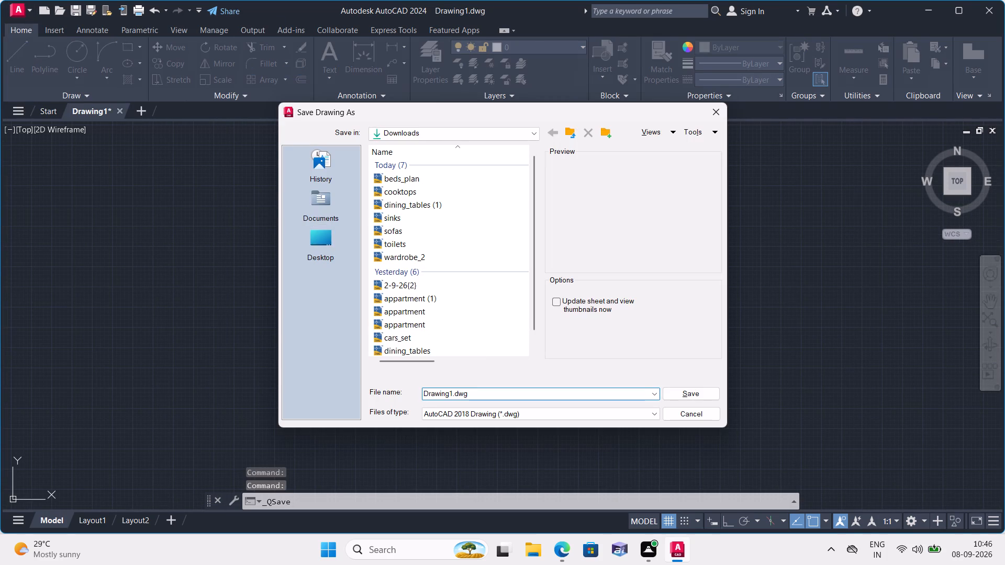
key(BackSpace)
key(BackSpace)
key(BackSpace)
key(BackSpace)
key(BackSpace)
key(BackSpace)
key(BackSpace)
key(BackSpace)
key(BackSpace)
key(BackSpace)
key(BackSpace)
key(BackSpace)
key(BackSpace)
key(BackSpace)
key(BackSpace)
key(BackSpace)
key(2)
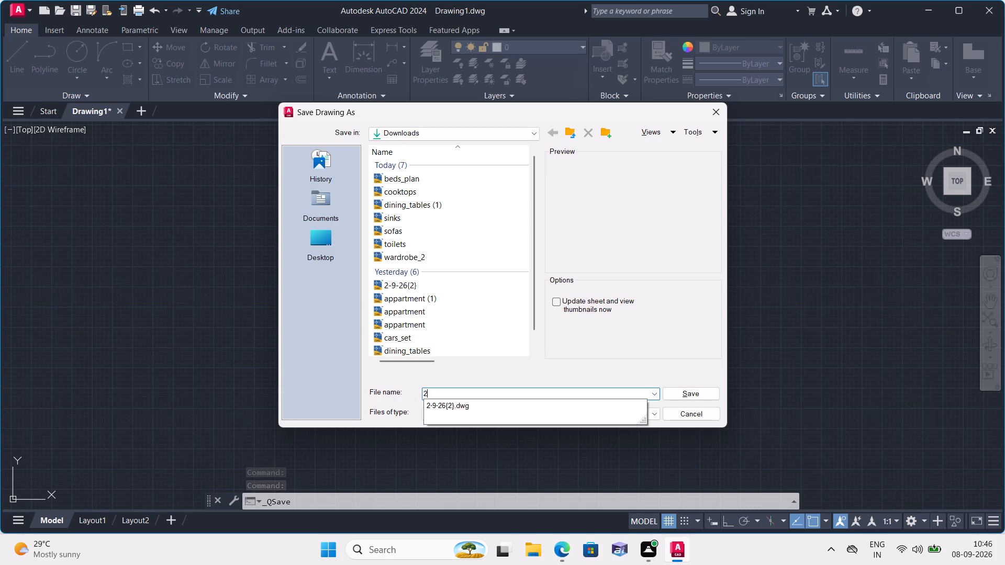
text(-9)
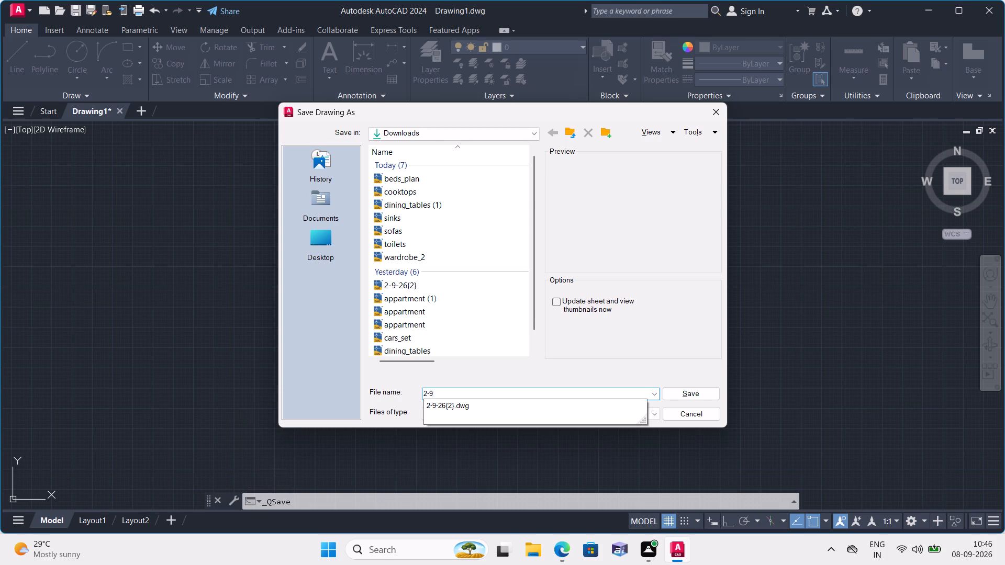
text(-26)
key(shift+braceleft)
text(3})
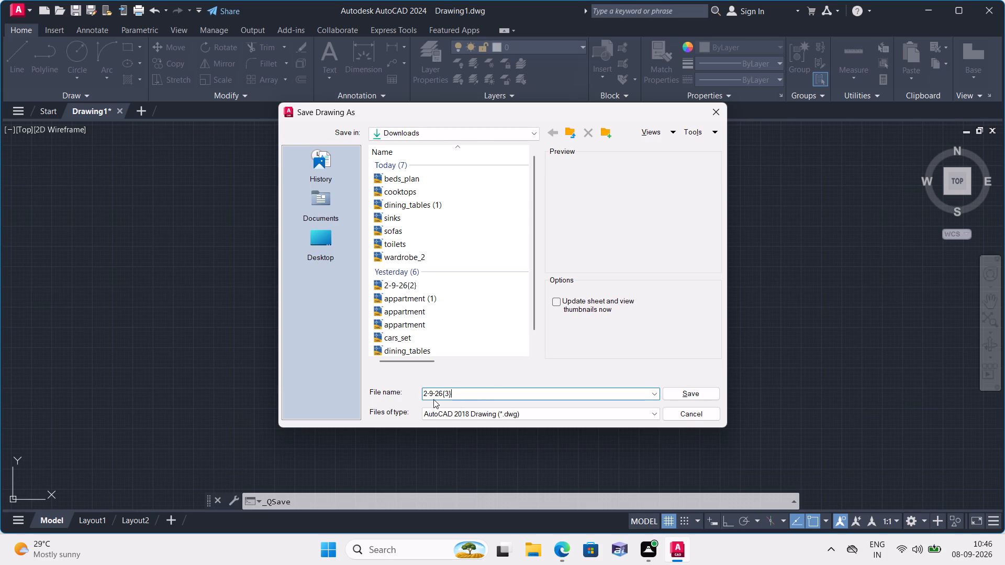
click(707, 396)
Set up a plot with the DWG To PDF.pc3 plotter and a window area enclosing the whole plan and its titles.
scroll(652, 338, down, 1)
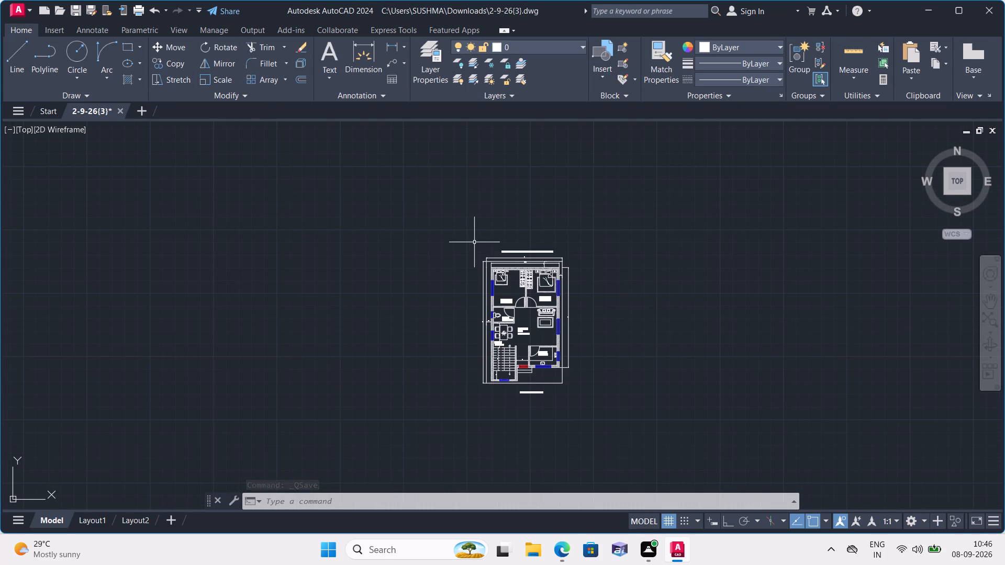
key(ctrl+p)
click(457, 175)
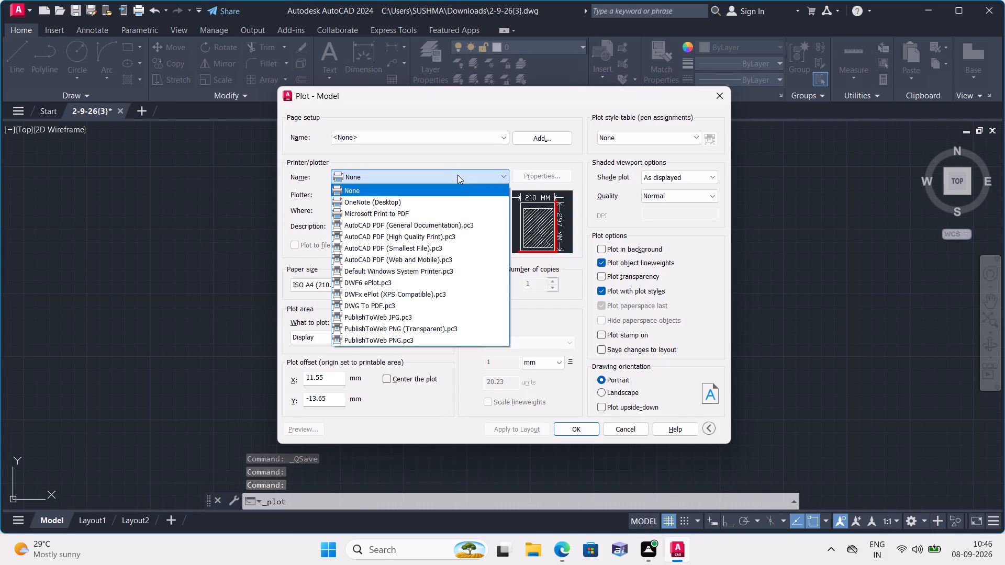
click(448, 304)
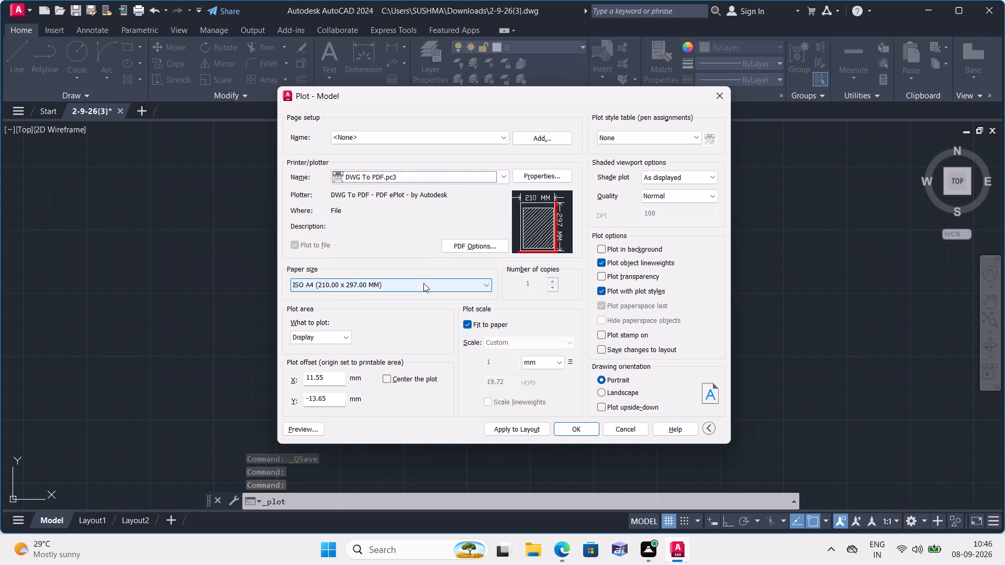
click(346, 336)
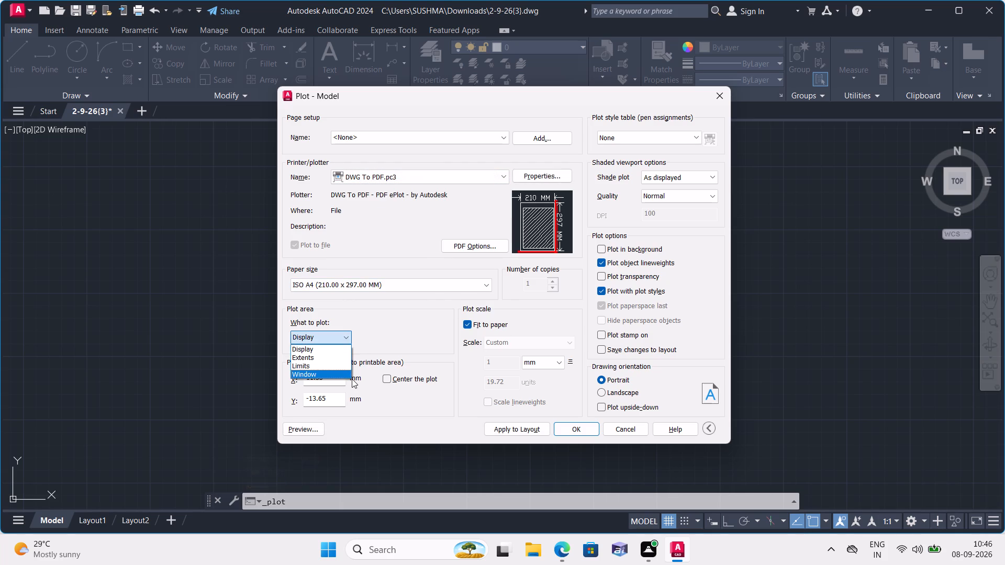
click(347, 372)
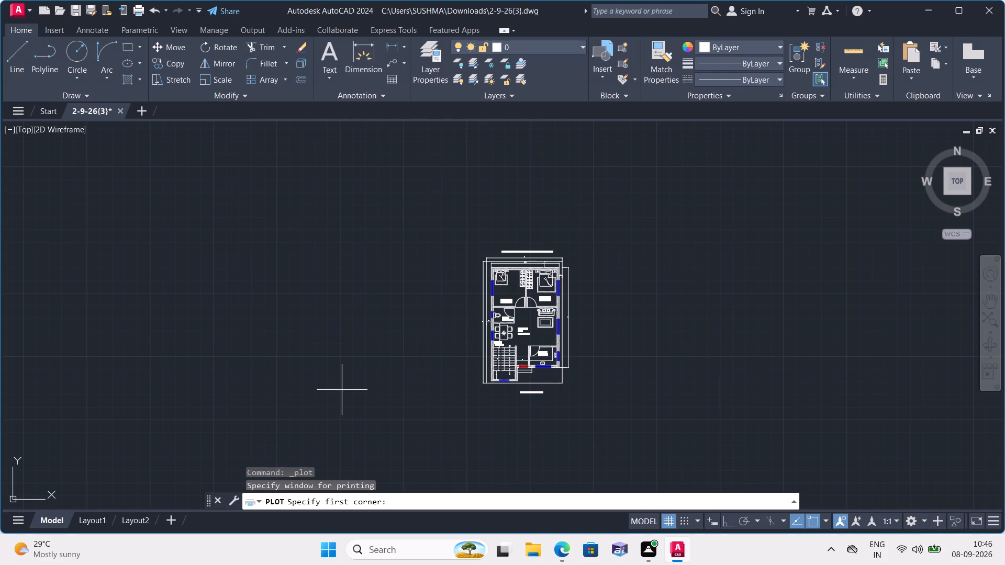
click(450, 237)
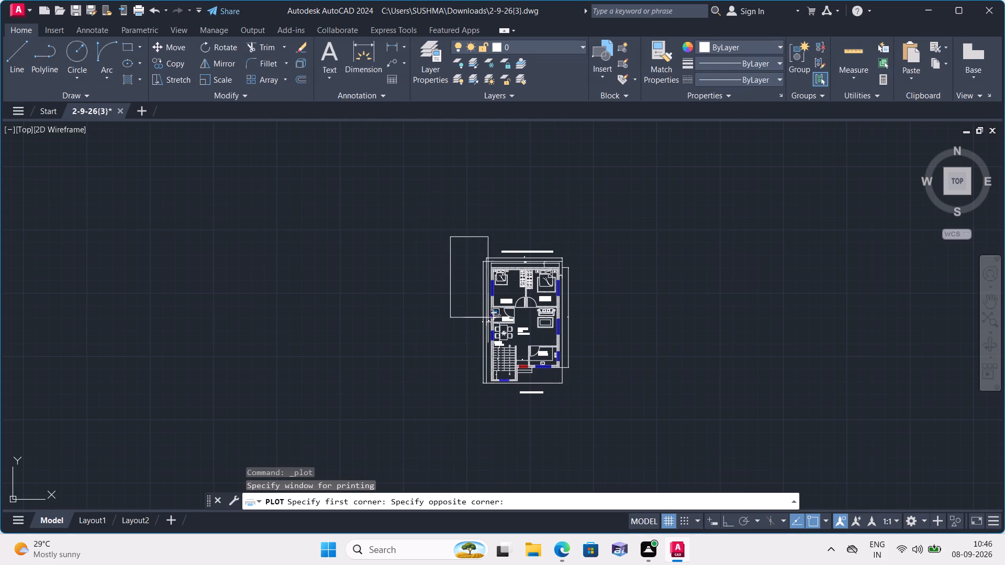
click(589, 425)
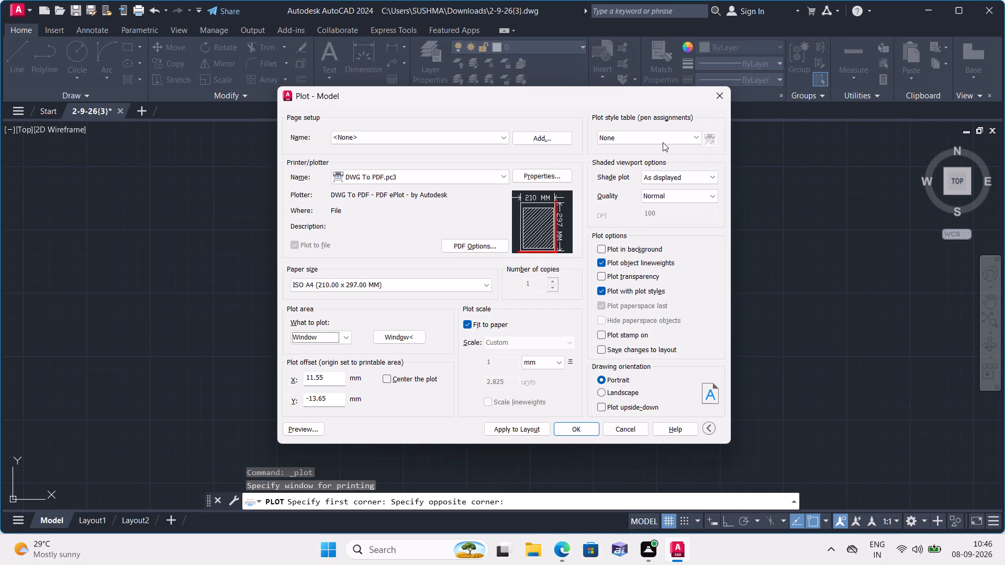
Assign the acad.ctb plot style table to all layouts and centre the plot on the sheet.
click(663, 142)
click(645, 161)
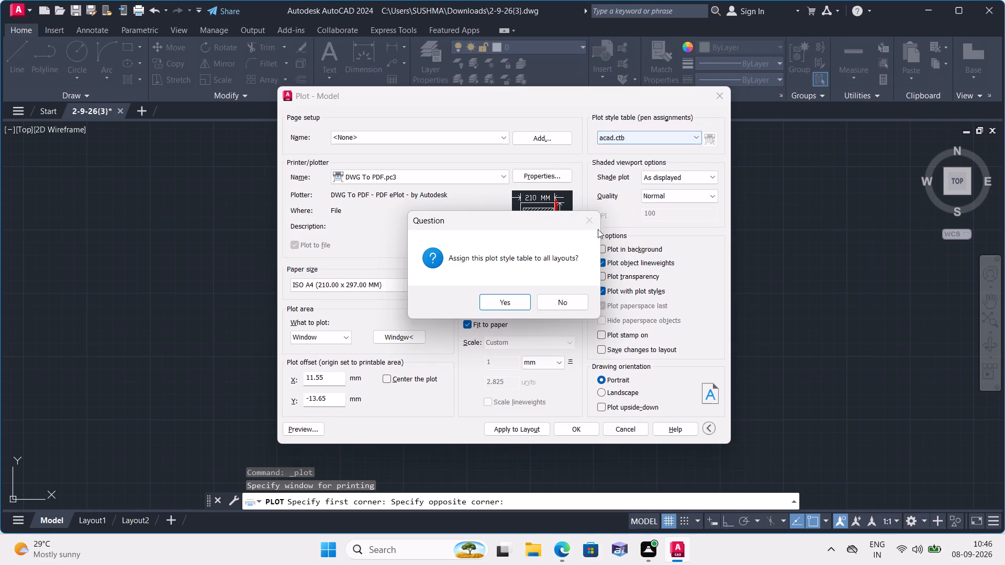
click(516, 301)
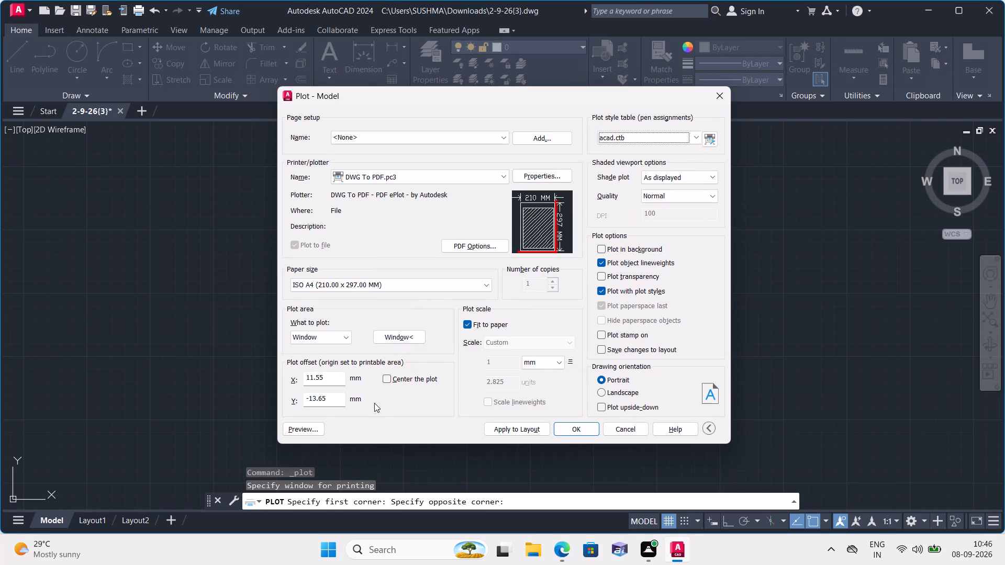
click(388, 382)
Preview the plot, inspect the plan on the sheet, and return to the plot settings.
click(316, 430)
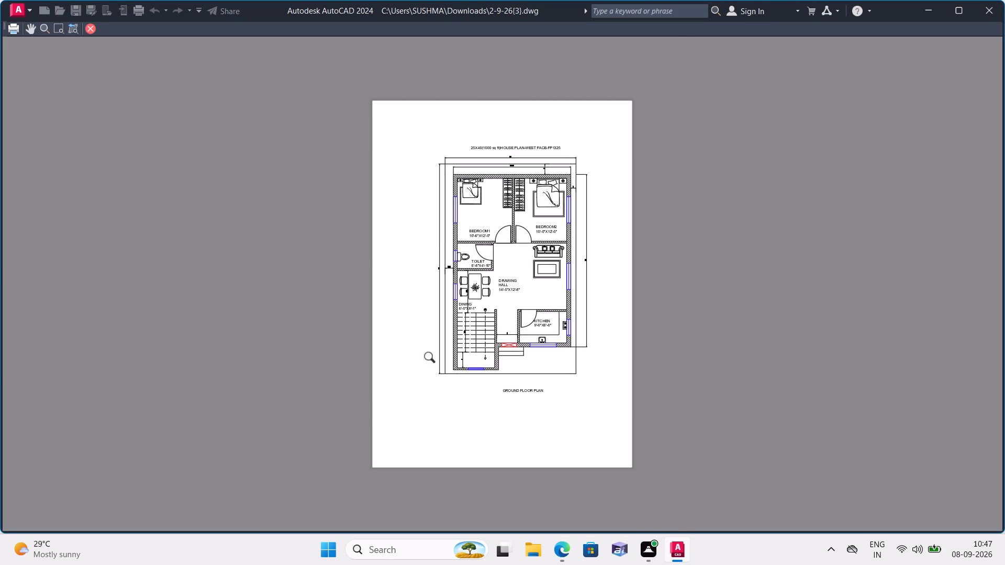
scroll(549, 322, up, 1)
middle_drag(619, 319, 599, 388)
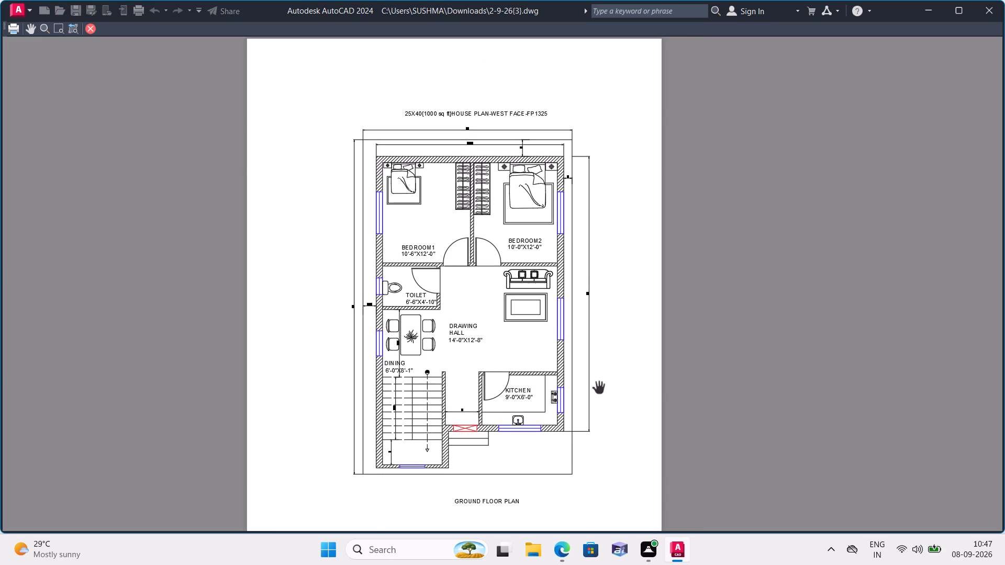
scroll(599, 389, down, 1)
right_click(697, 287)
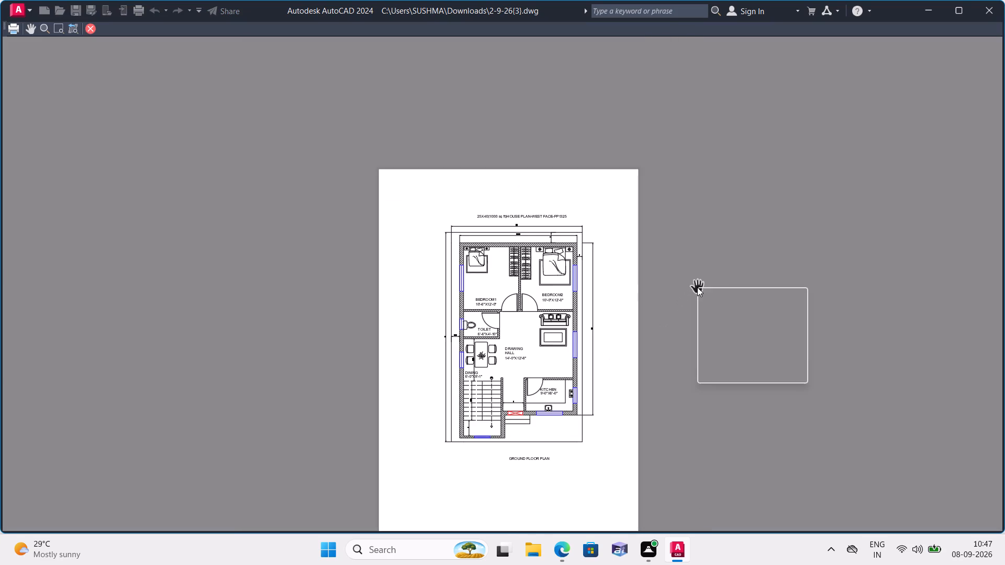
click(723, 295)
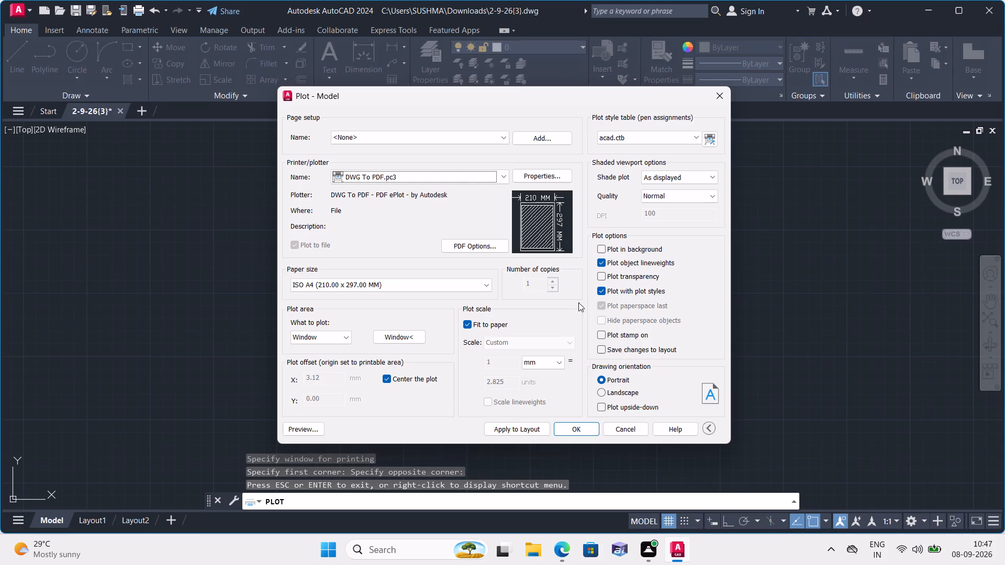
Apply the plot settings to the layout.
click(529, 432)
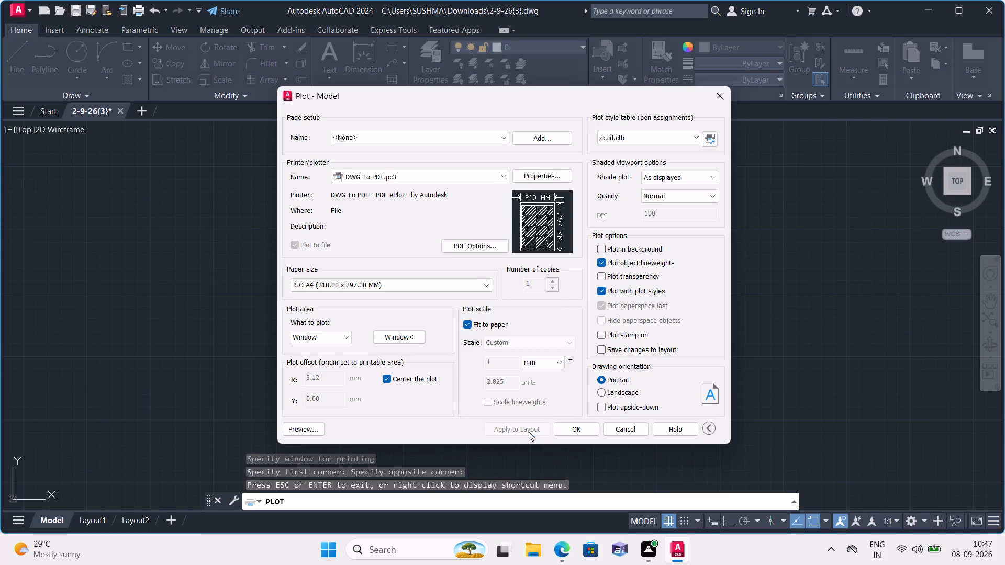
Plot the plan to a PDF file named 2-9-26{3} in the Documents folder.
click(573, 430)
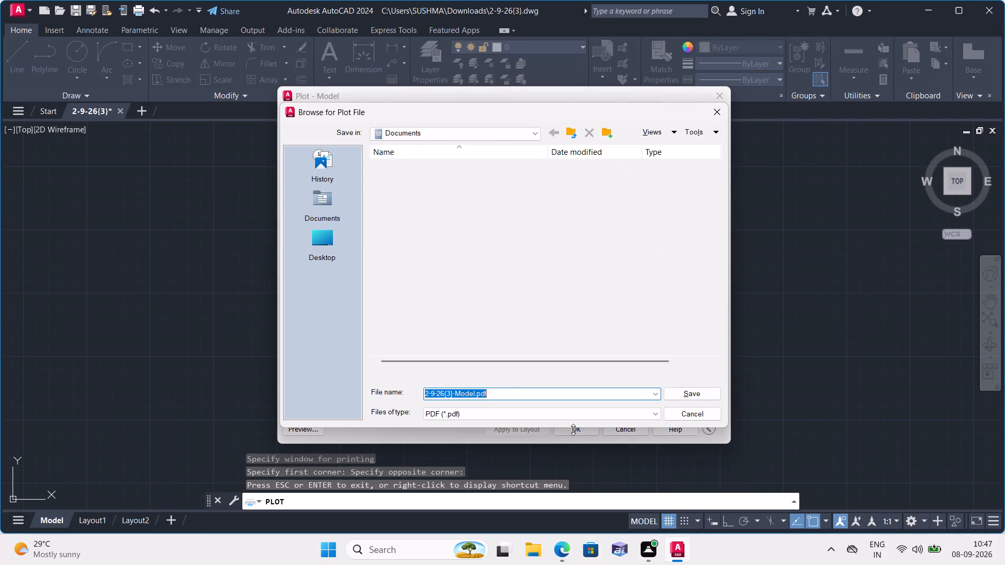
click(506, 388)
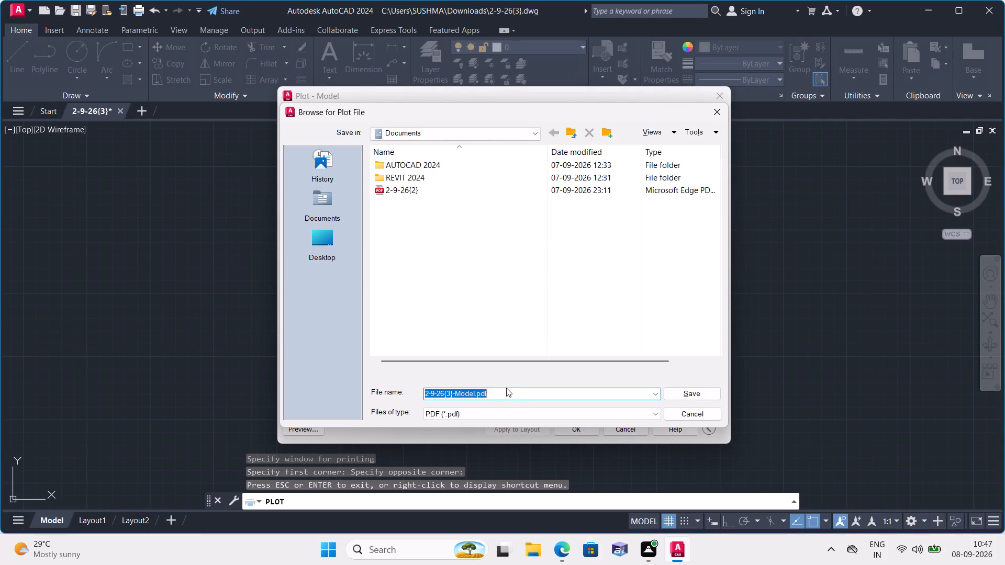
key(BackSpace)
key(BackSpace)
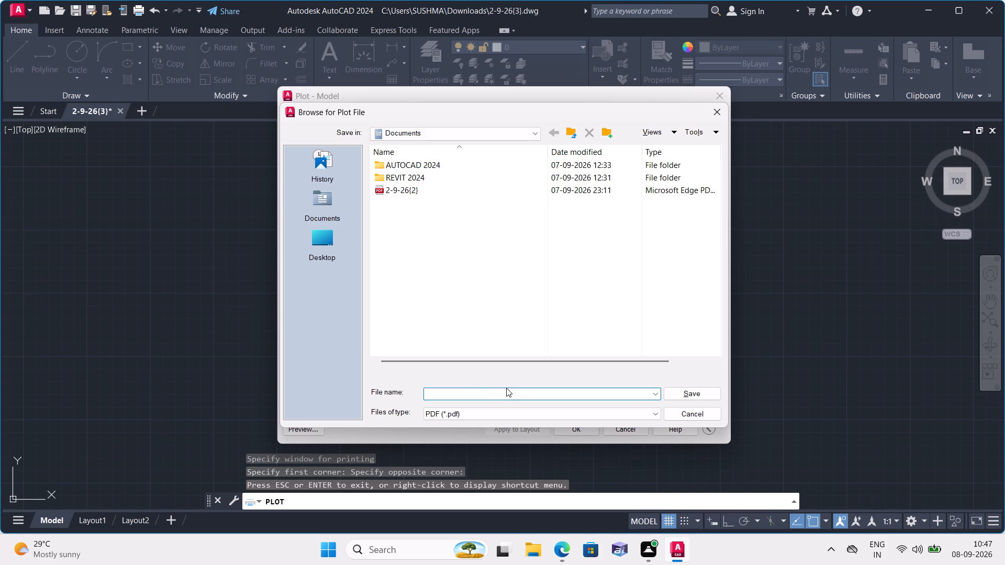
text(2-9-26)
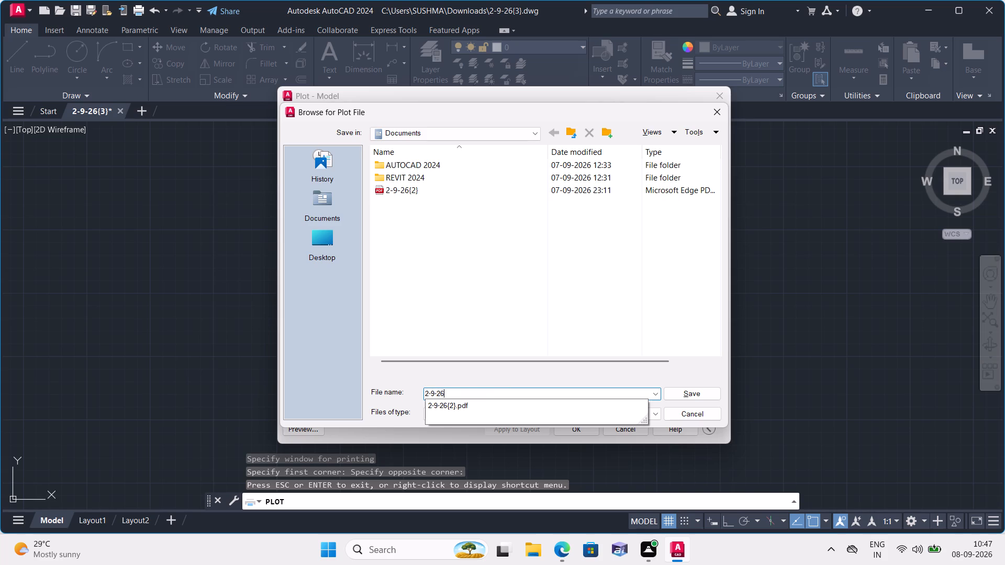
text({3})
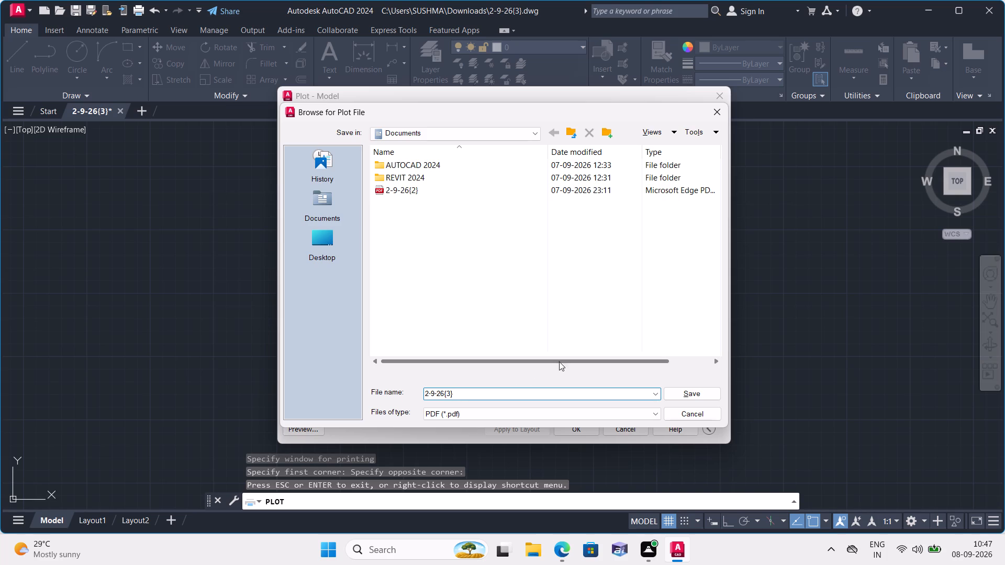
click(677, 391)
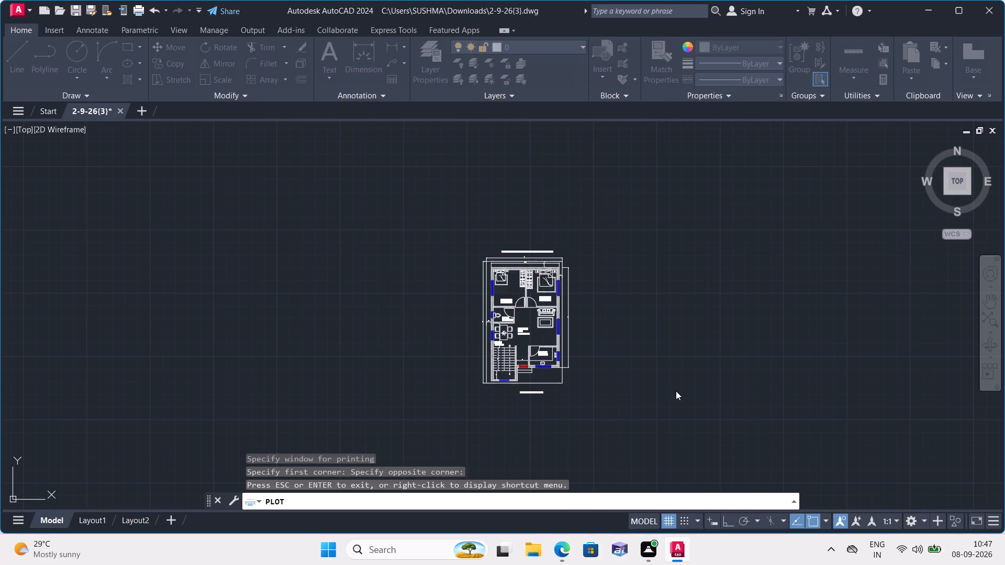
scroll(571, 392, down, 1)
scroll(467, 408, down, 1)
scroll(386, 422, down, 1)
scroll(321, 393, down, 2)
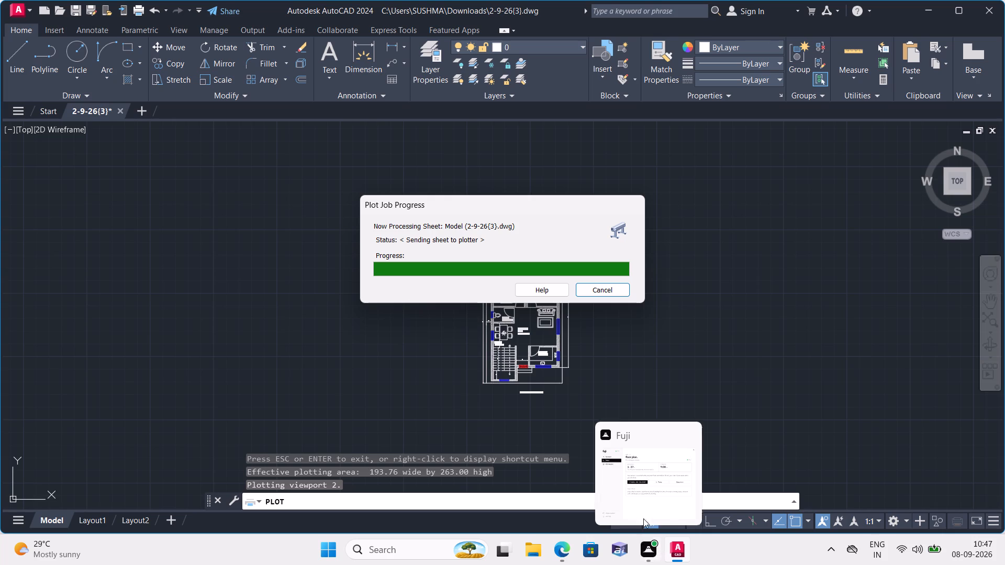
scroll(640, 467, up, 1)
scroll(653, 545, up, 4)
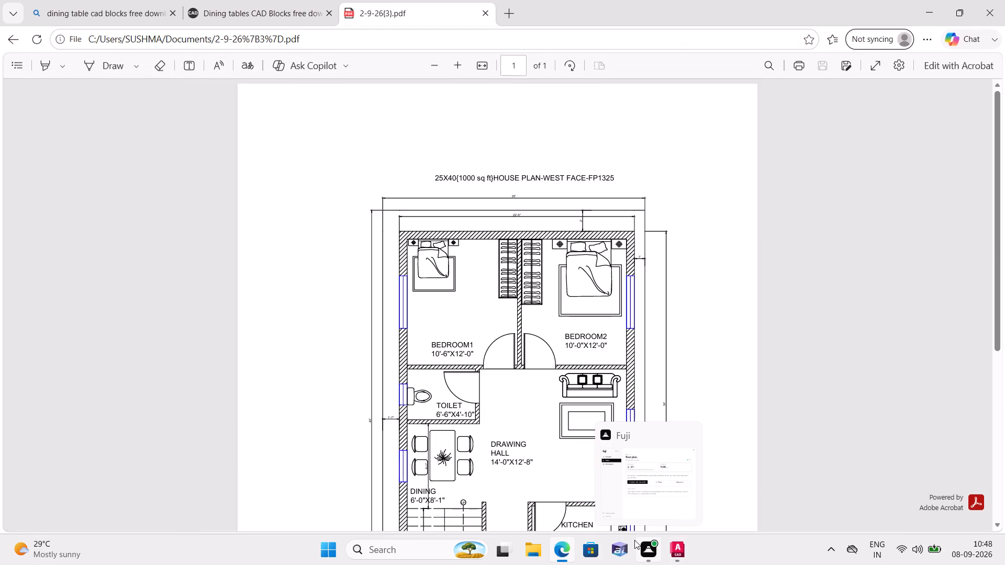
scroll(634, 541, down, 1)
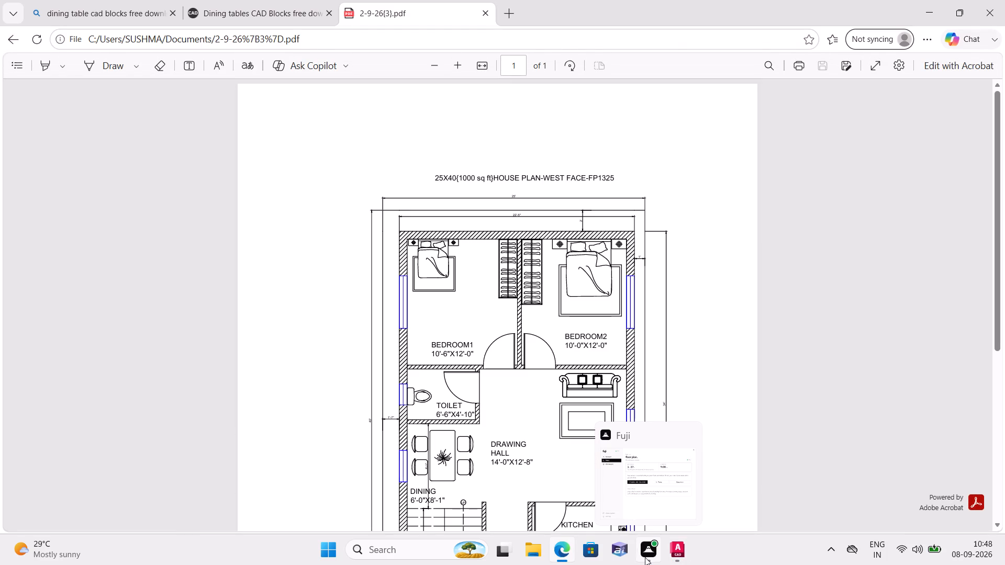